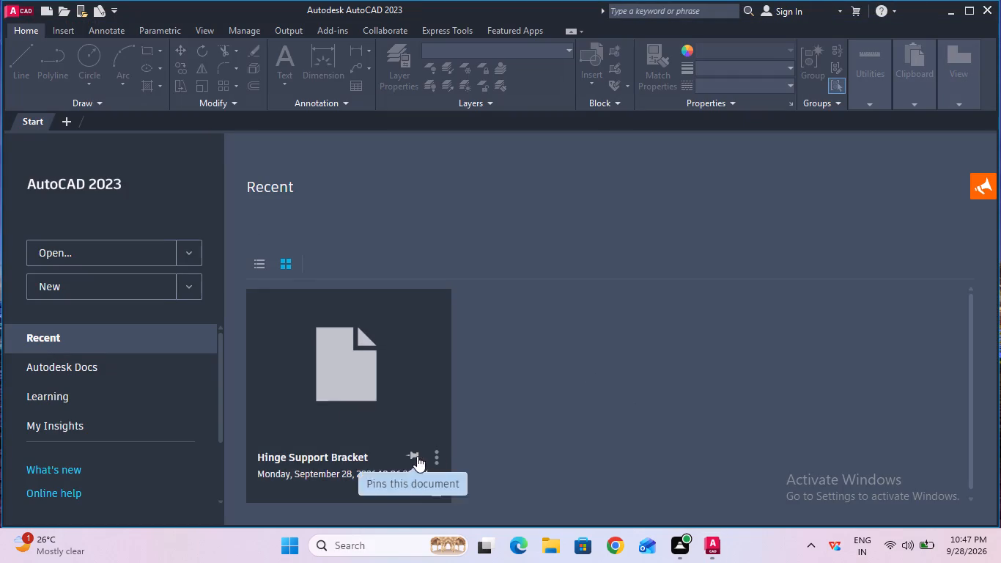
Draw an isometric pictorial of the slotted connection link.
Remove the Hinge Support Bracket drawing from the list of recent documents.
click(439, 457)
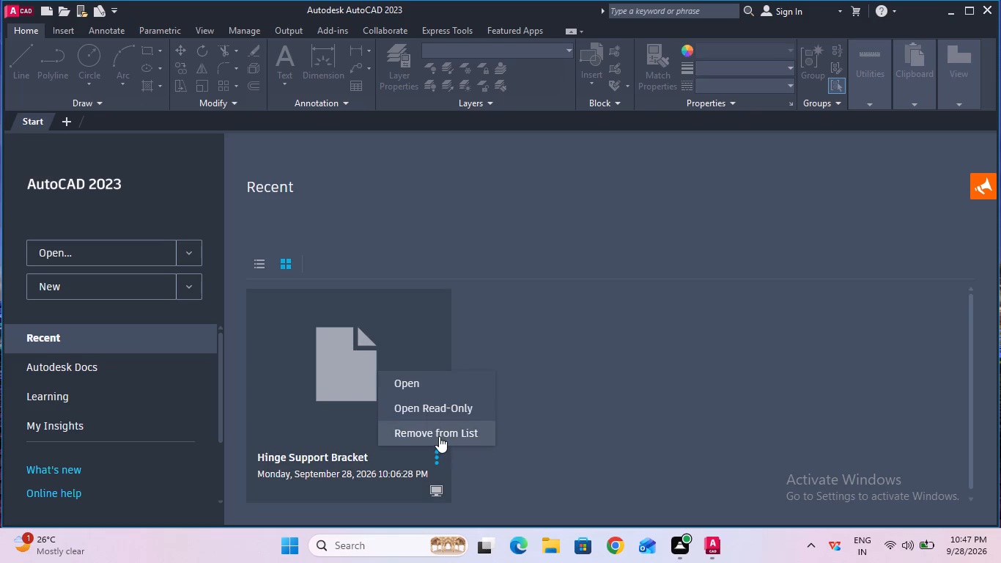
click(439, 436)
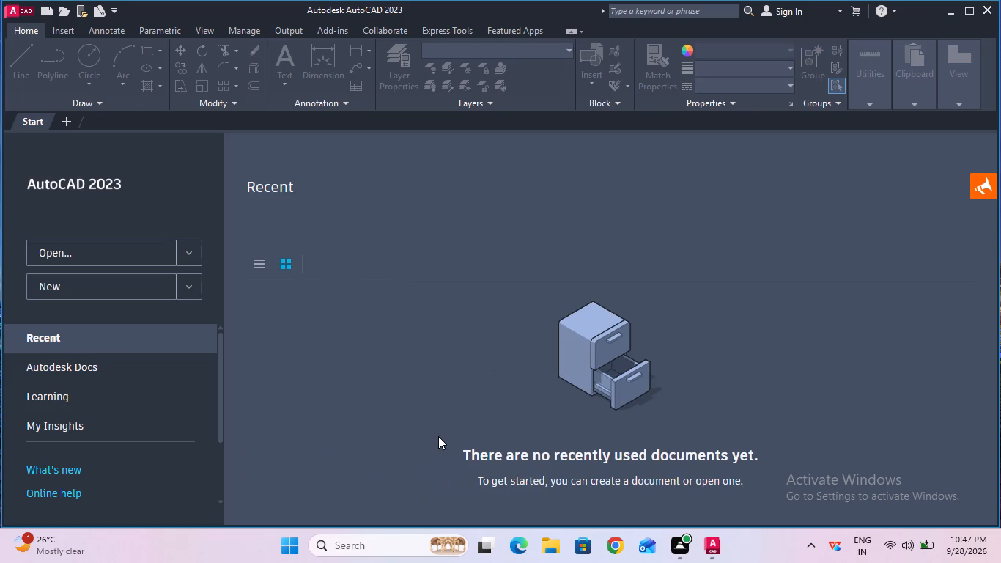
Create a new blank drawing.
click(146, 290)
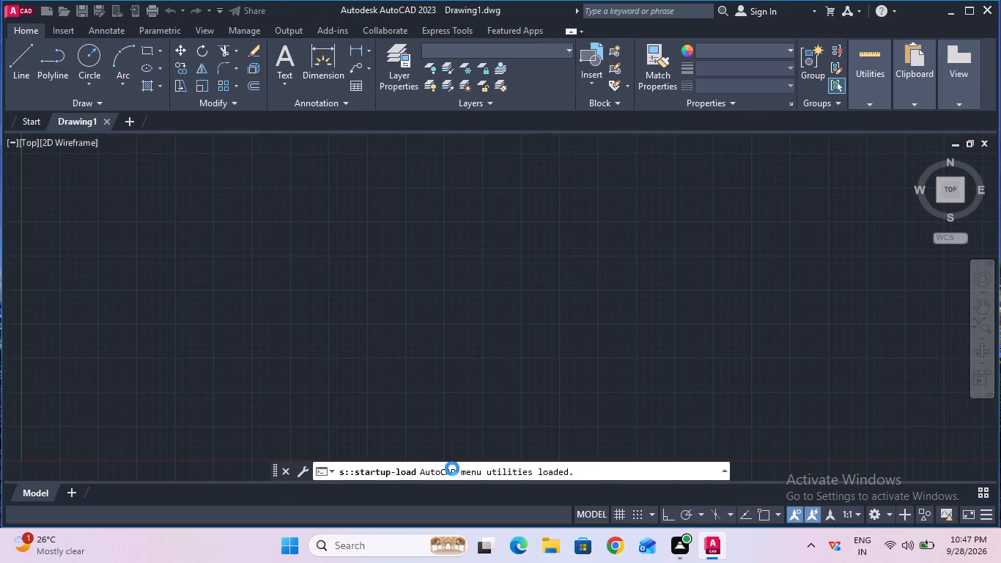
Turn on command log recording with LOGFILEON.
click(452, 468)
text(log)
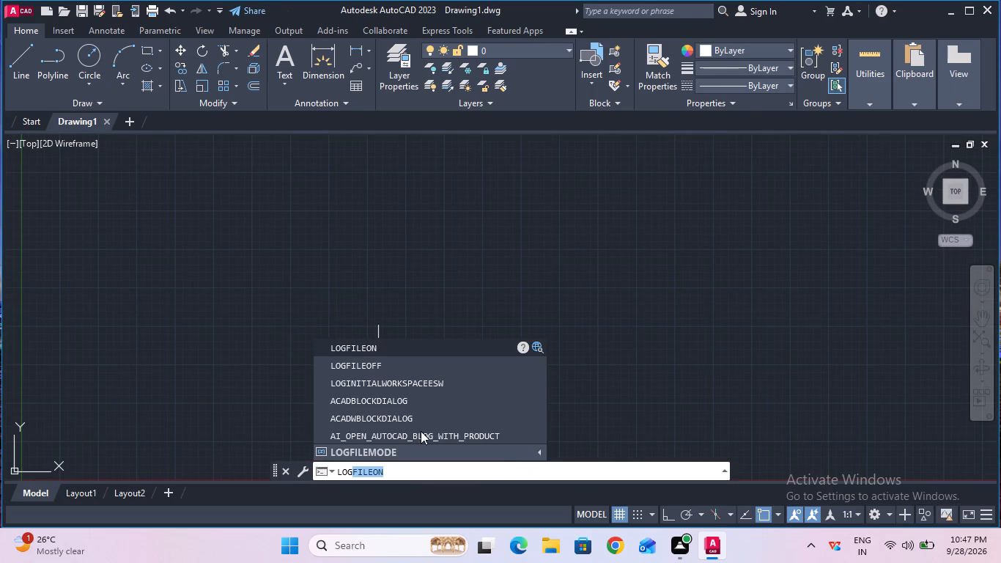
click(389, 343)
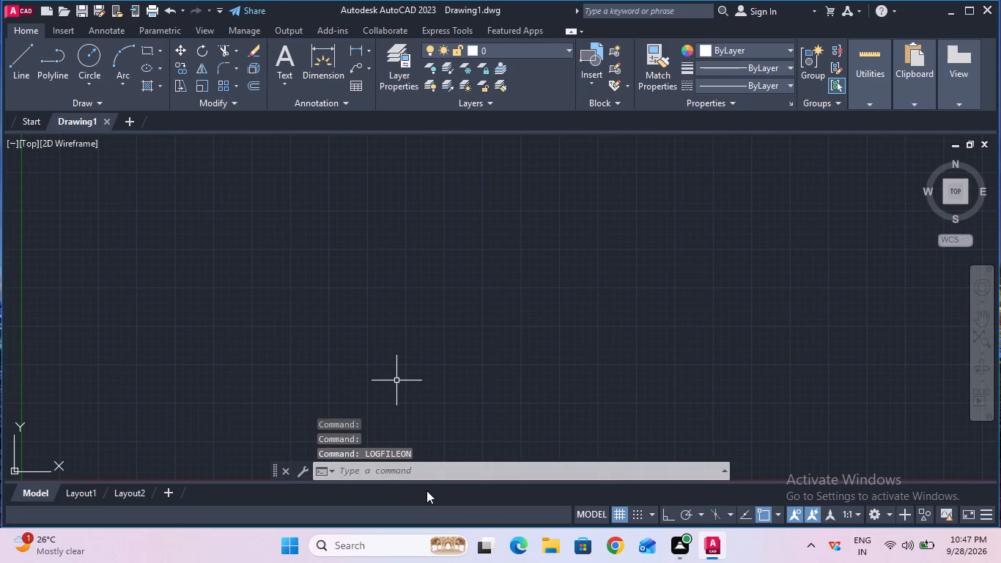
Configure the drawing units with length precision 0 and Millimeters as the insertion scale.
click(424, 466)
text(unit)
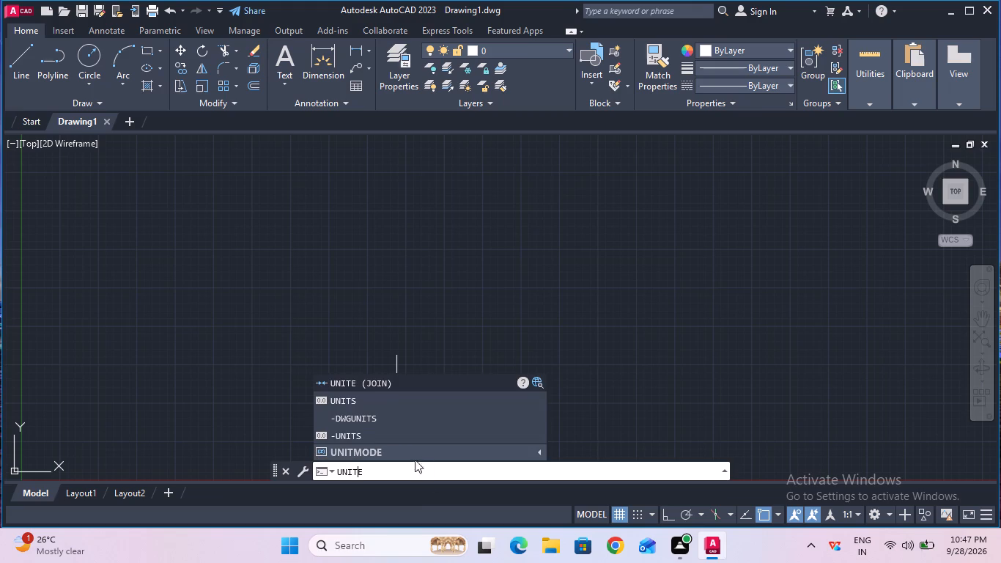
click(361, 400)
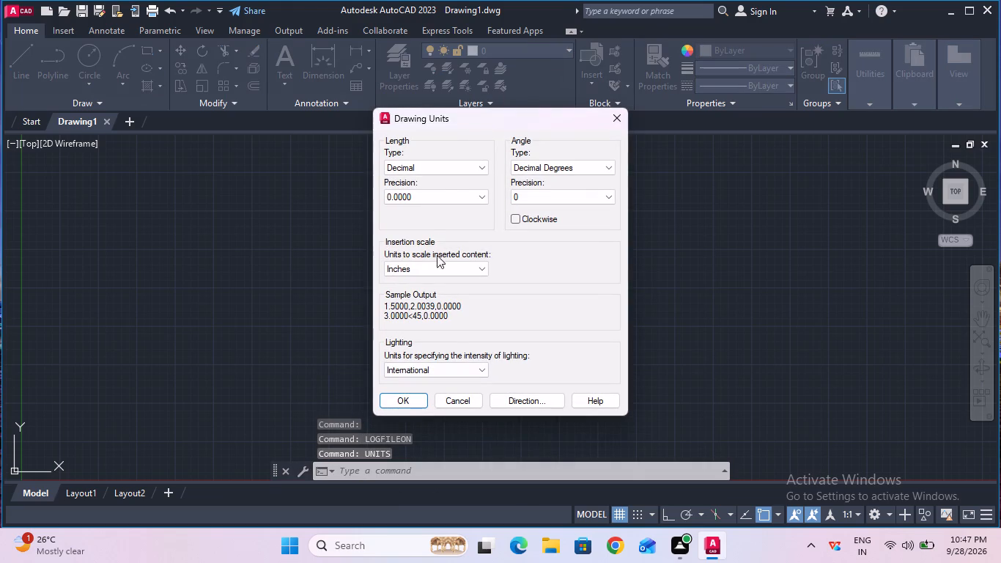
click(453, 191)
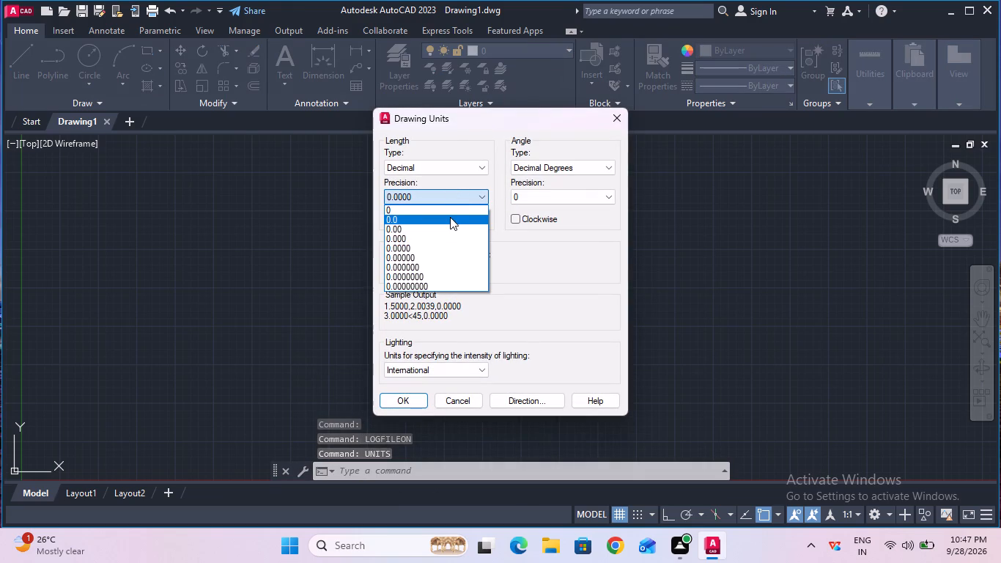
click(450, 212)
click(449, 262)
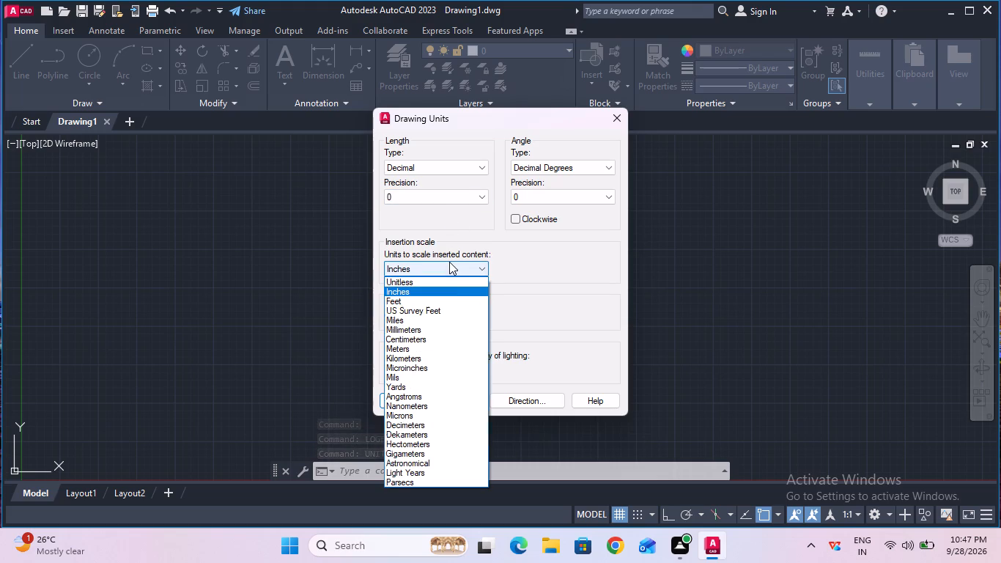
click(449, 325)
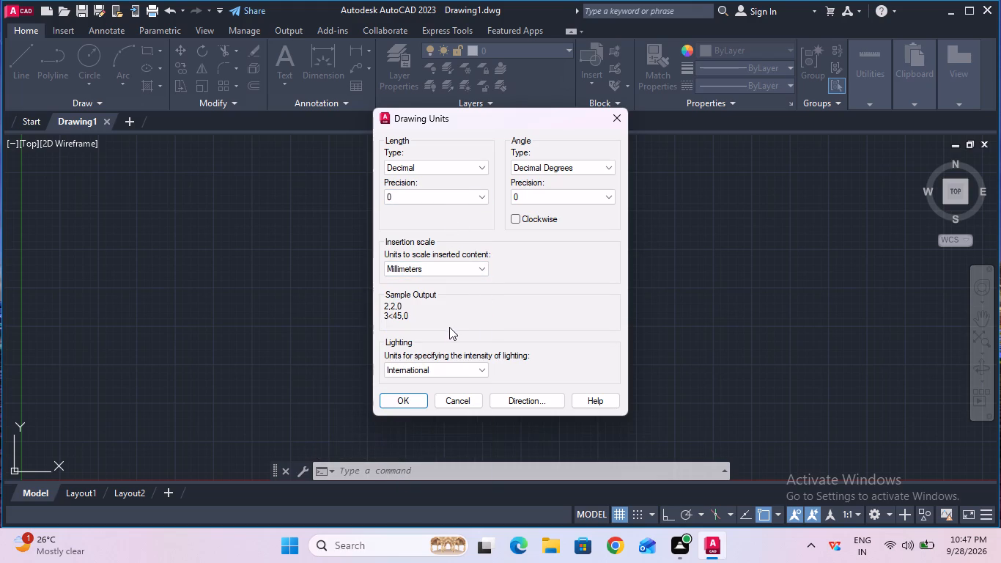
click(421, 398)
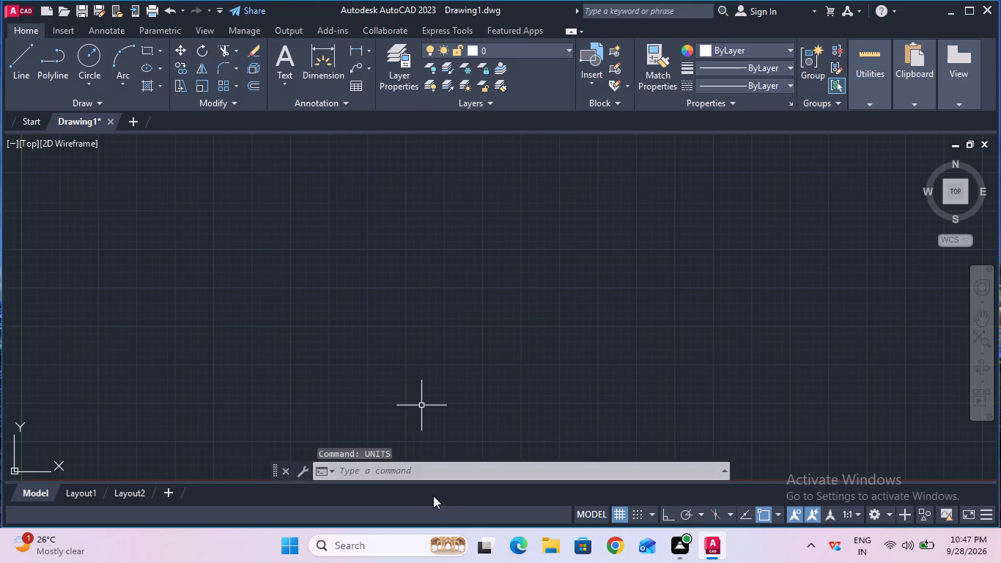
Modify the Standard dimension style so its linear primary units use precision 0.
click(432, 470)
key(d)
key(Return)
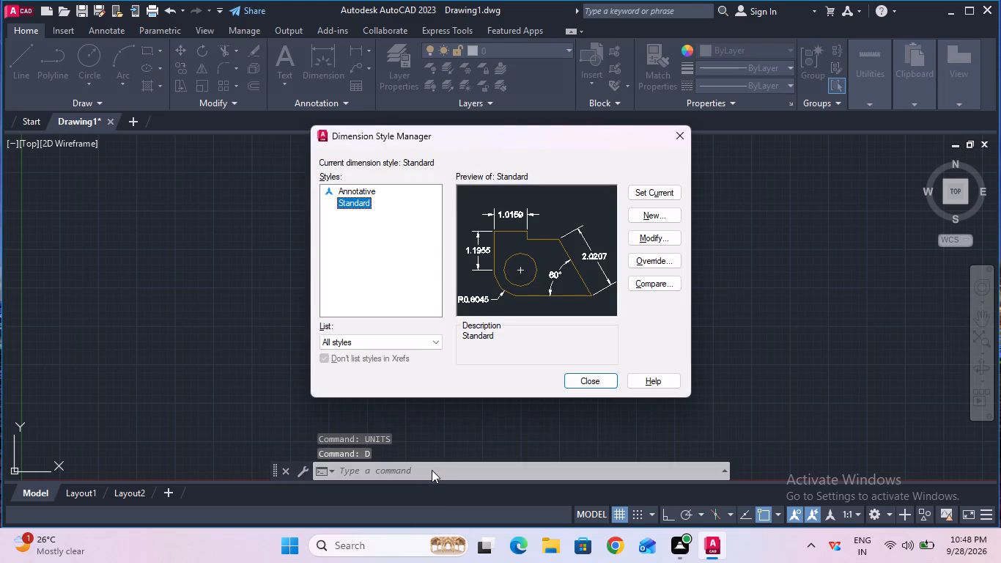
click(641, 233)
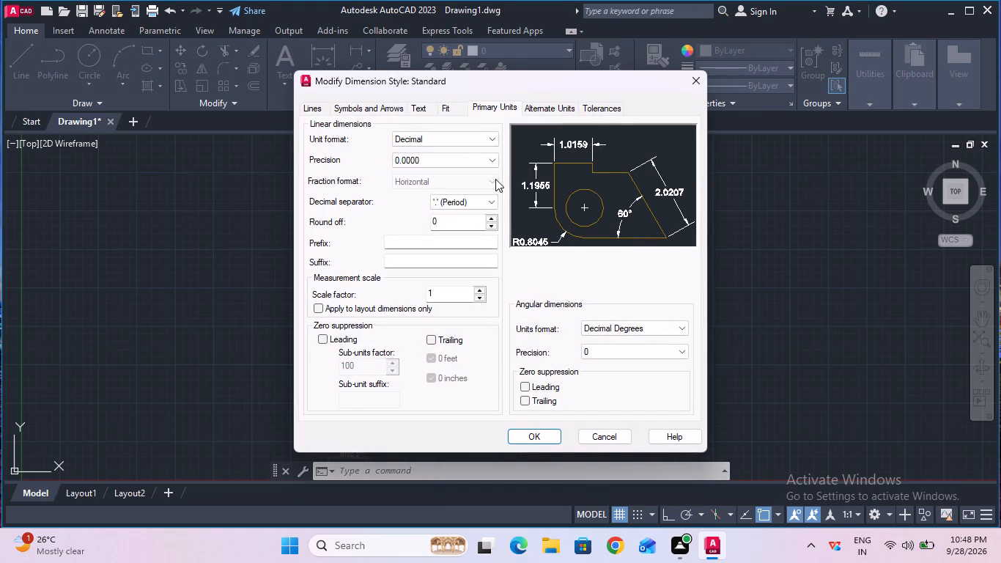
click(484, 163)
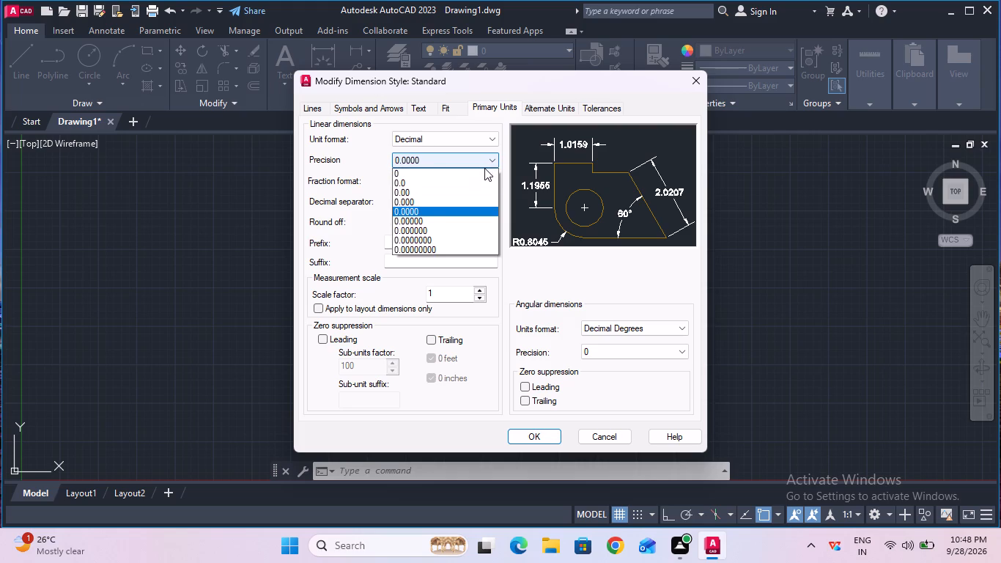
click(484, 170)
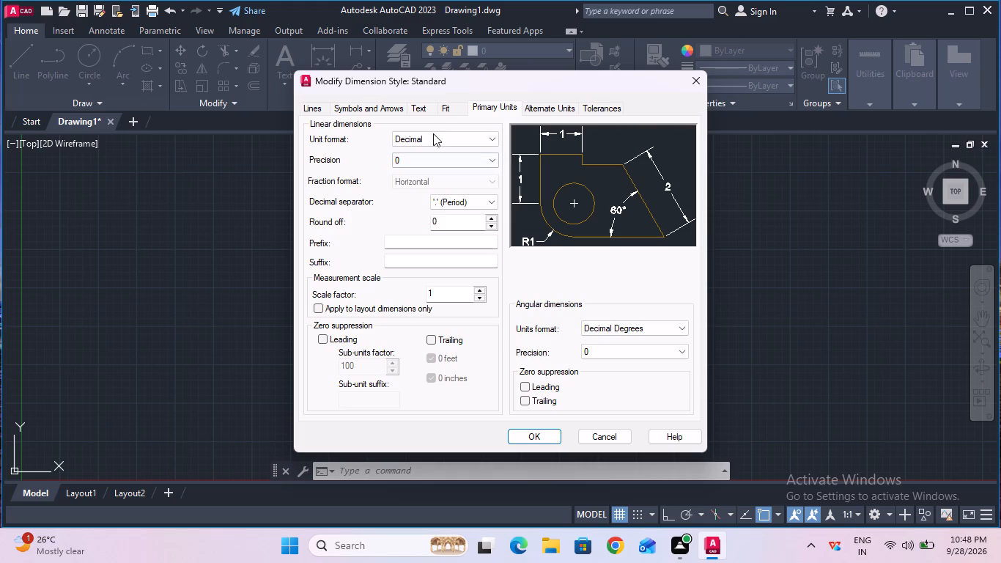
Set the Standard dimension style's text height to 6 and its text alignment to ISO standard, and accept the changes.
click(416, 109)
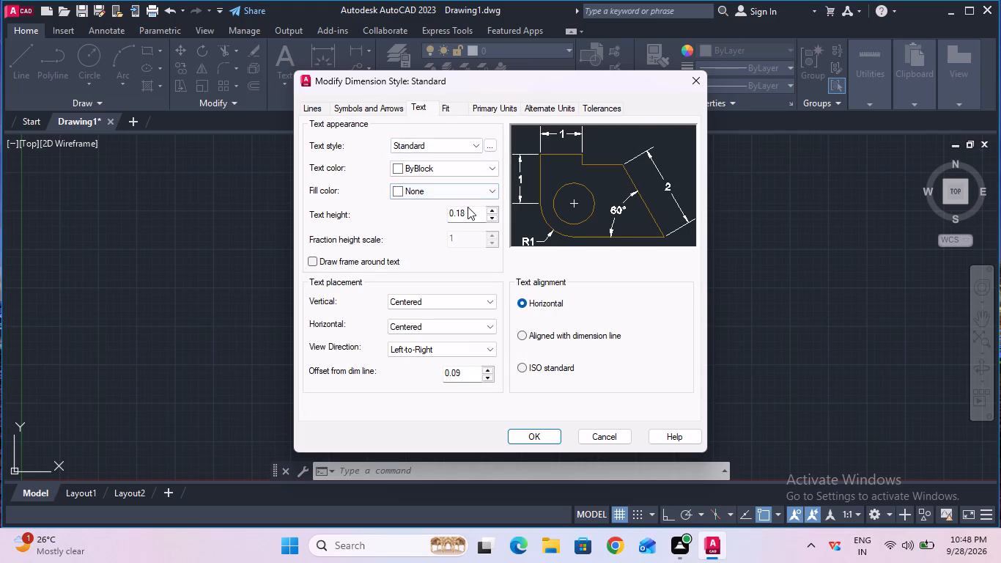
click(468, 207)
double_click(468, 207)
key(BackSpace)
key(BackSpace)
key(BackSpace)
key(BackSpace)
key(BackSpace)
key(BackSpace)
key(BackSpace)
key(BackSpace)
key(BackSpace)
key(BackSpace)
key(BackSpace)
key(6)
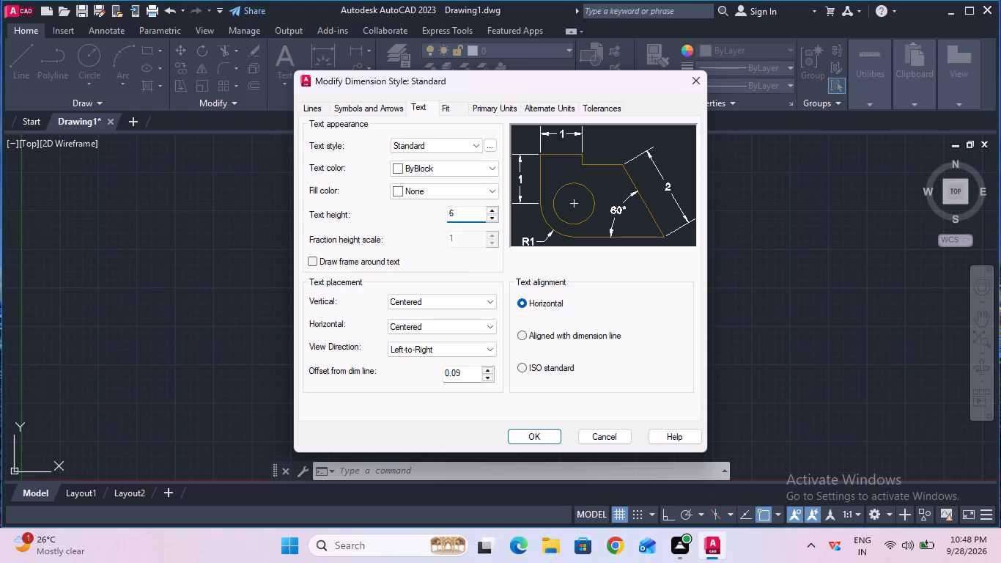
click(549, 361)
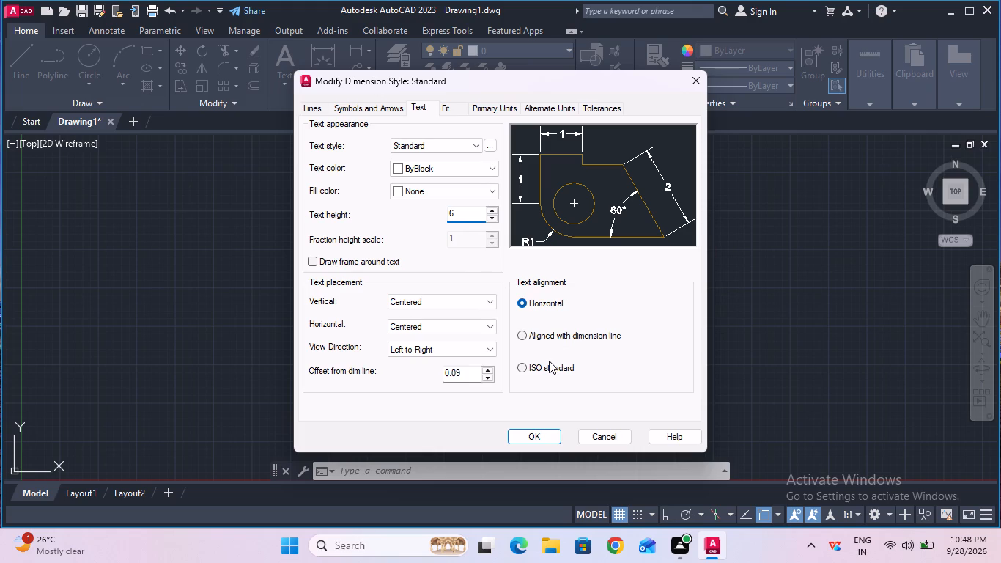
click(545, 367)
click(523, 441)
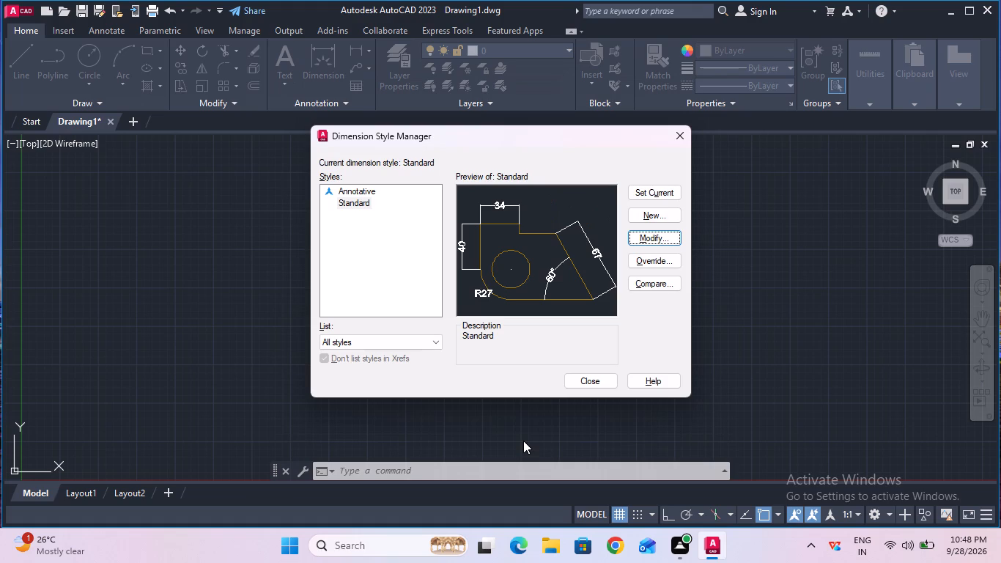
Make the Standard dimension style current and close the Dimension Style Manager.
drag(577, 355, 618, 265)
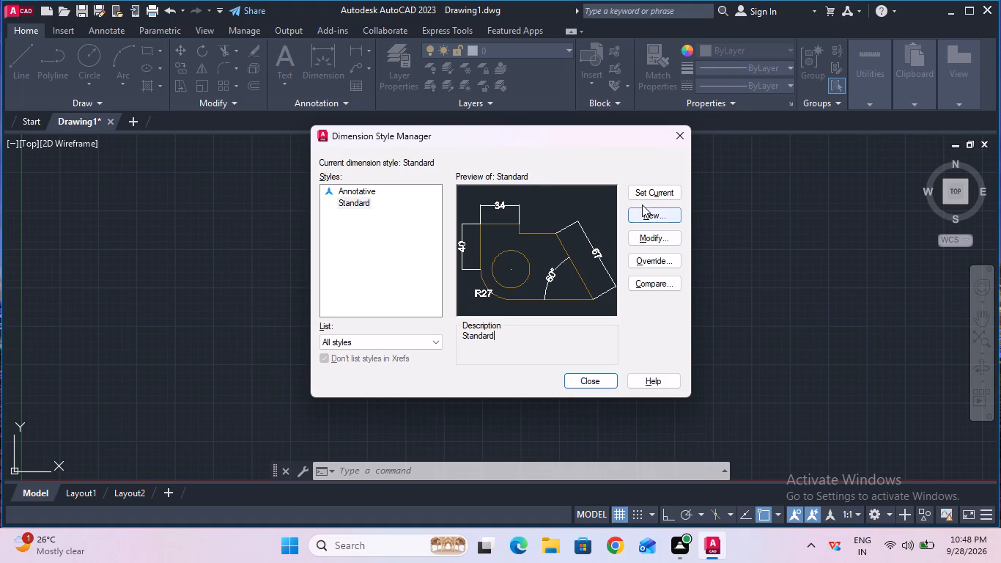
click(646, 193)
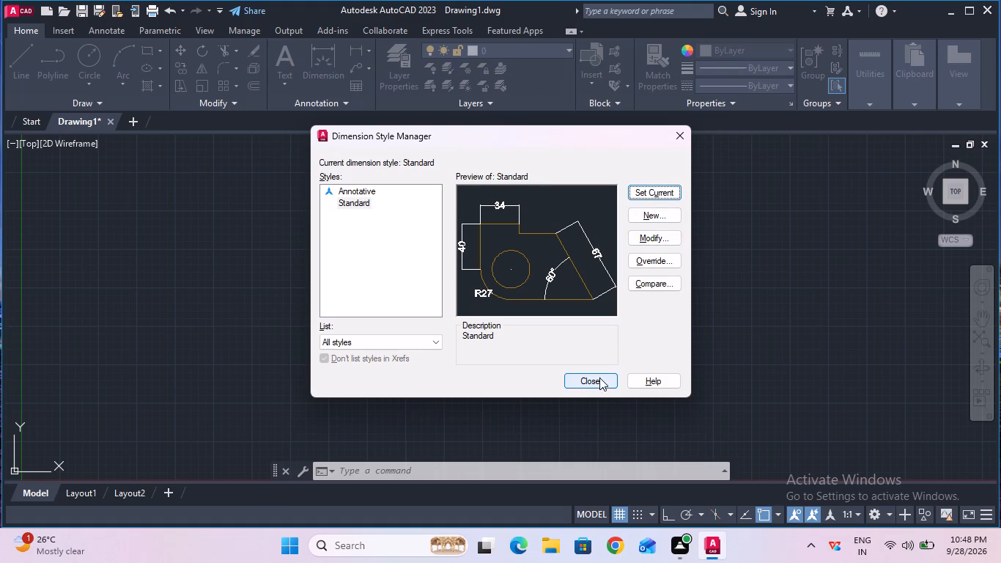
click(599, 377)
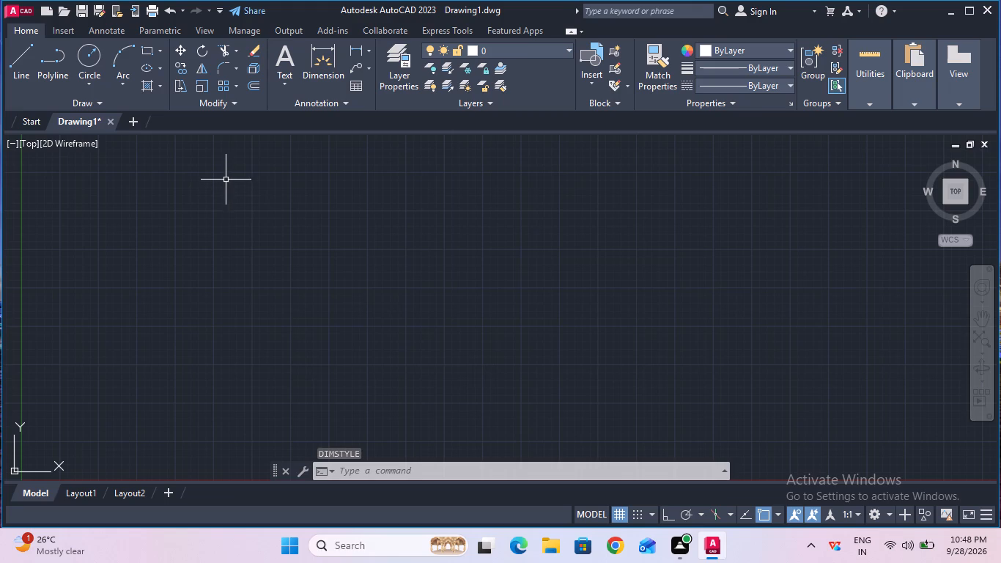
Set the model space limits with lower left corner 0,0 and upper right corner 100,100.
click(409, 468)
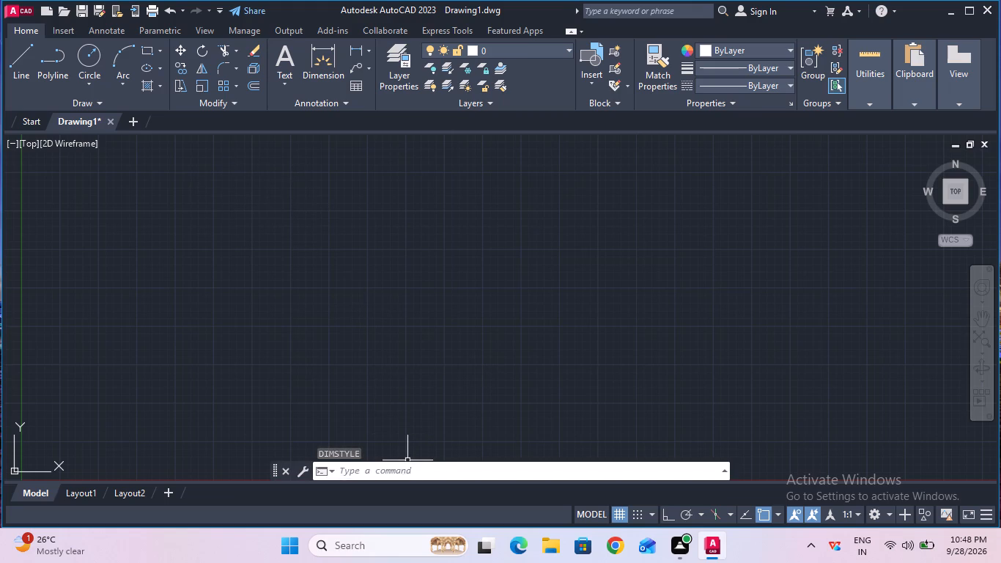
text(lim)
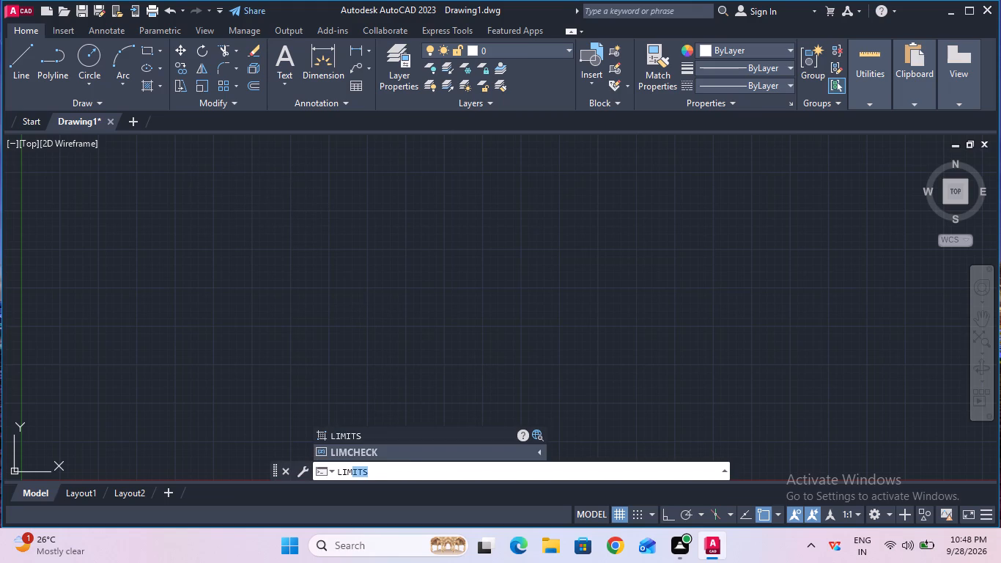
click(396, 433)
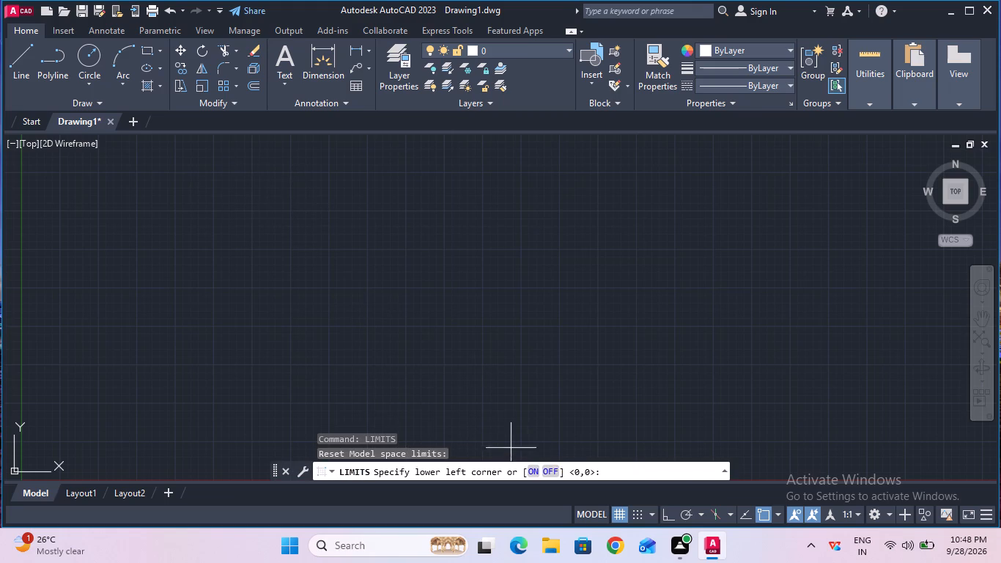
click(601, 472)
text(0,0)
key(Return)
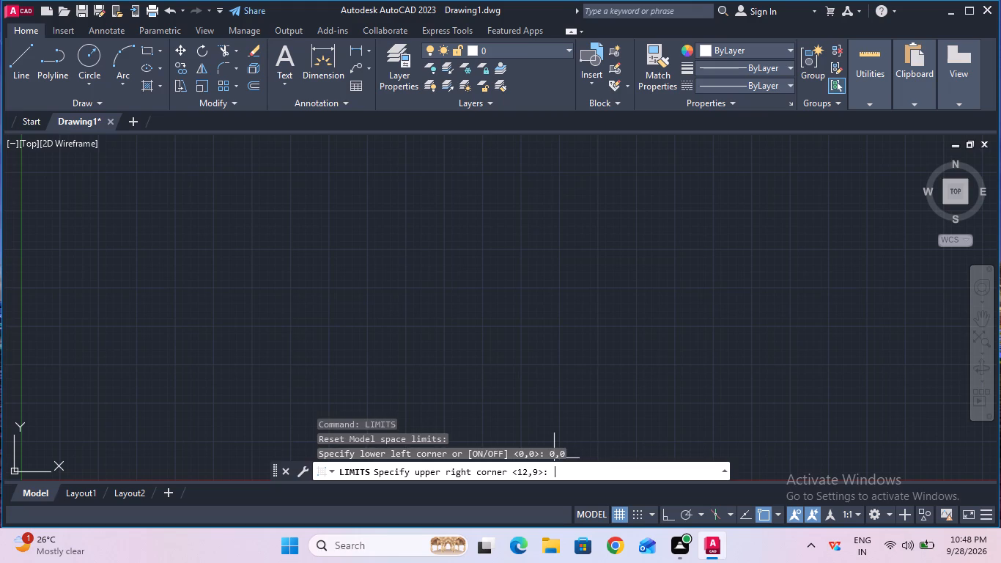
text(100)
text(,100)
key(Return)
key(z)
key(Return)
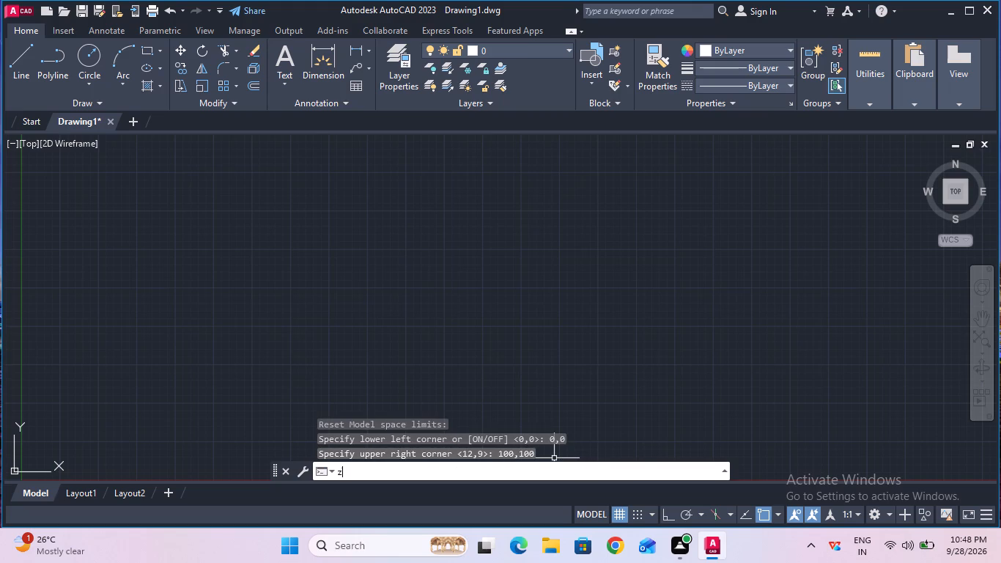
key(a)
key(Return)
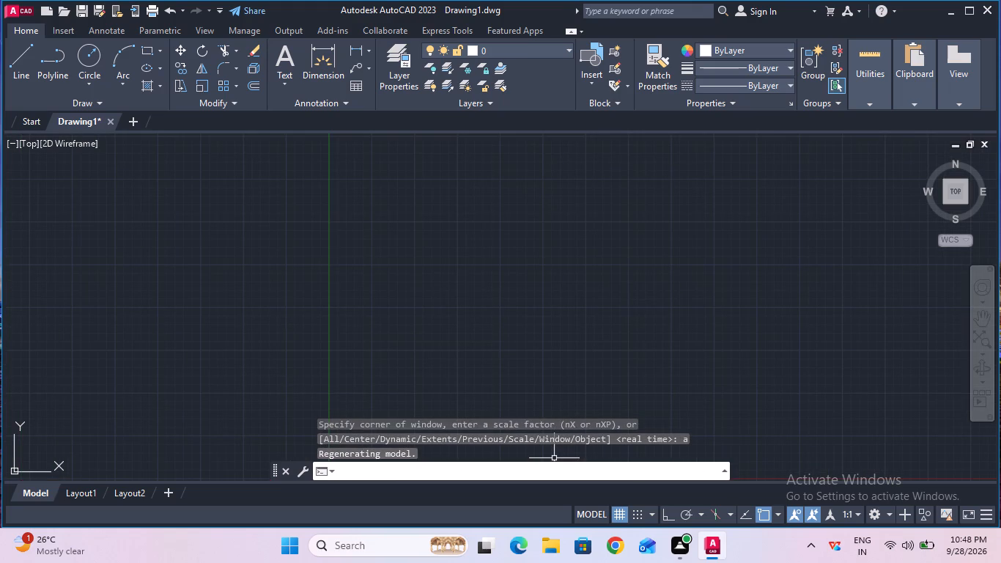
Turn on Ortho mode.
key(F8)
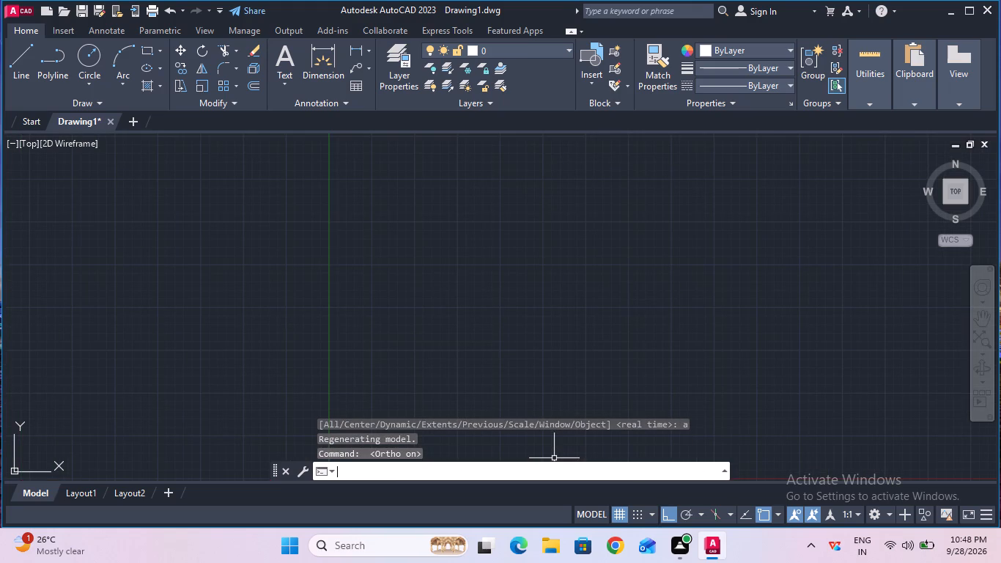
Switch the dimension tool to Aligned.
click(372, 48)
click(381, 108)
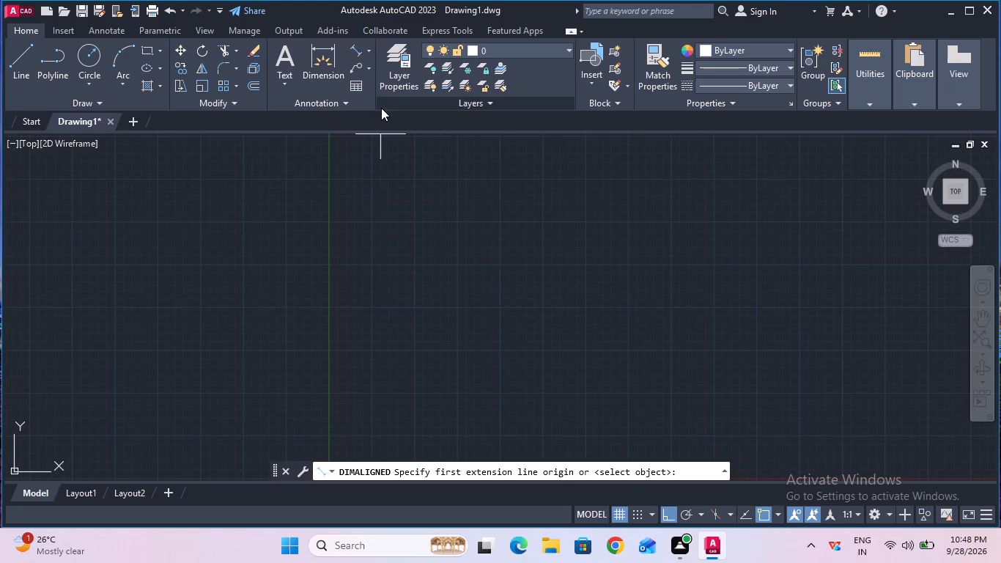
Load the CENTER linetype from acad.lin into the drawing and accept the Linetype Manager.
click(771, 87)
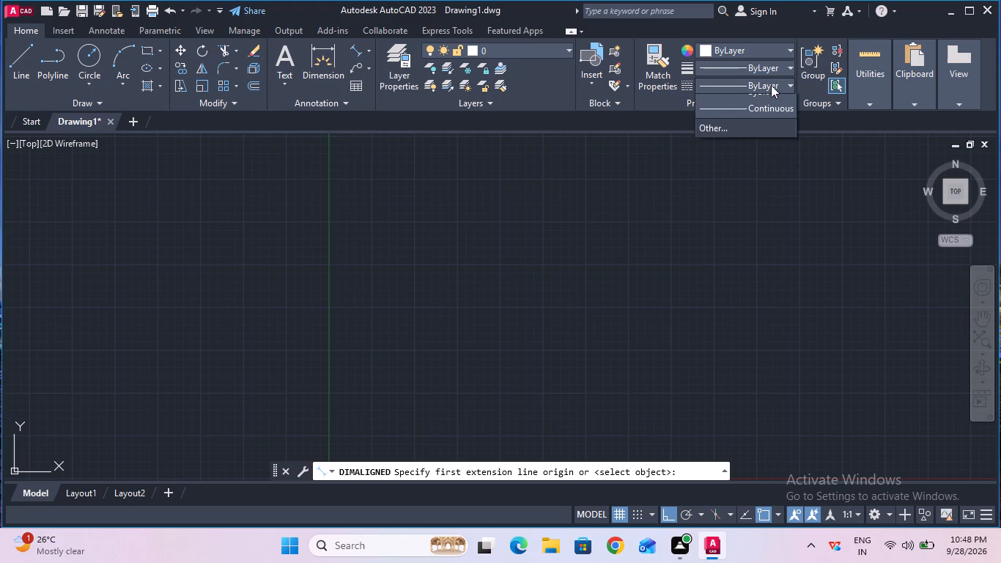
click(771, 152)
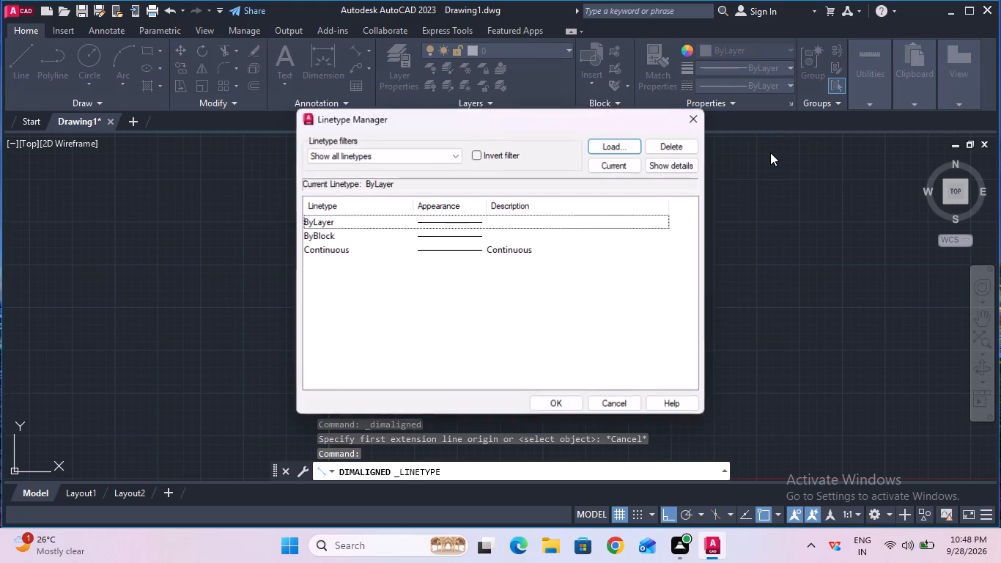
click(624, 144)
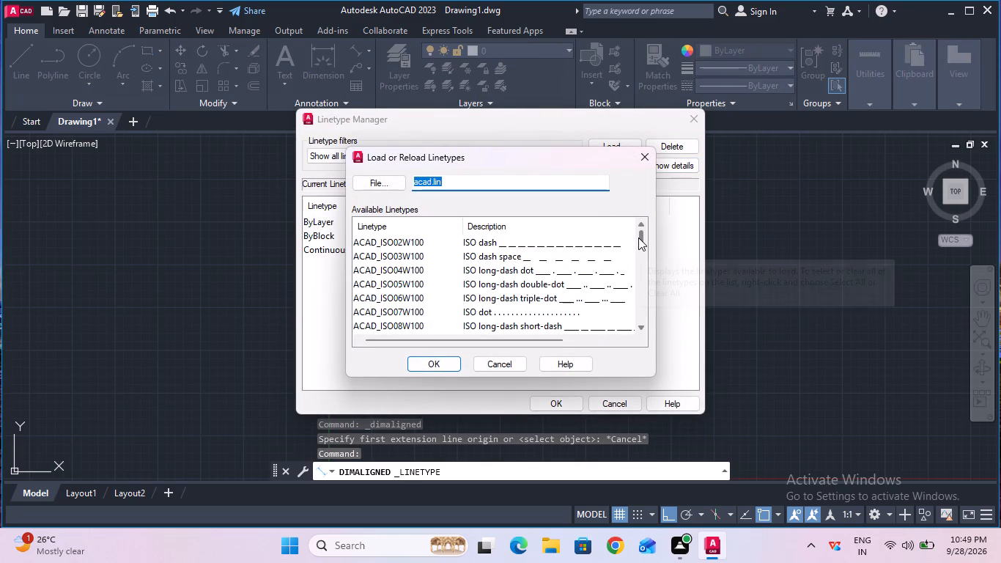
drag(640, 238, 640, 240)
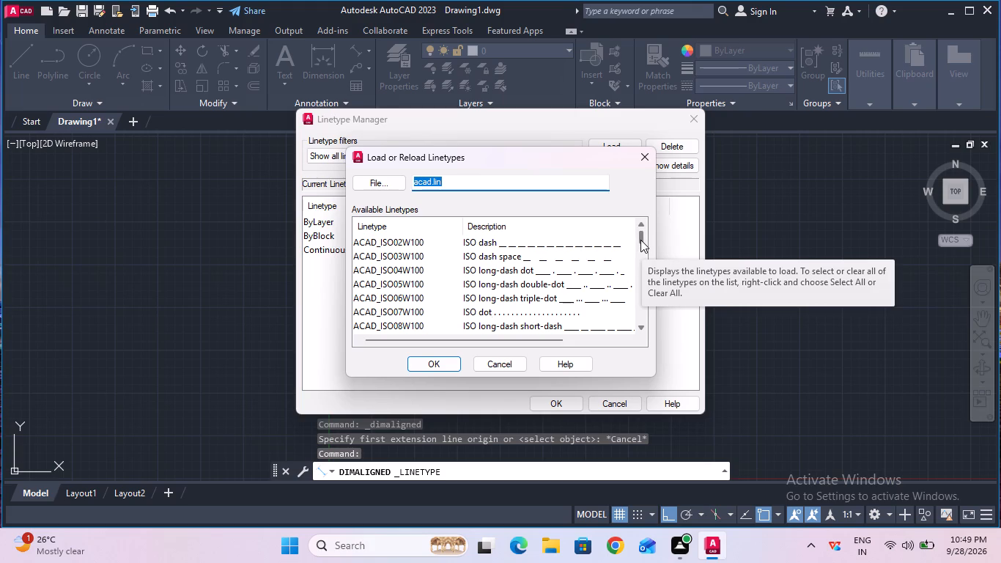
drag(640, 240, 646, 268)
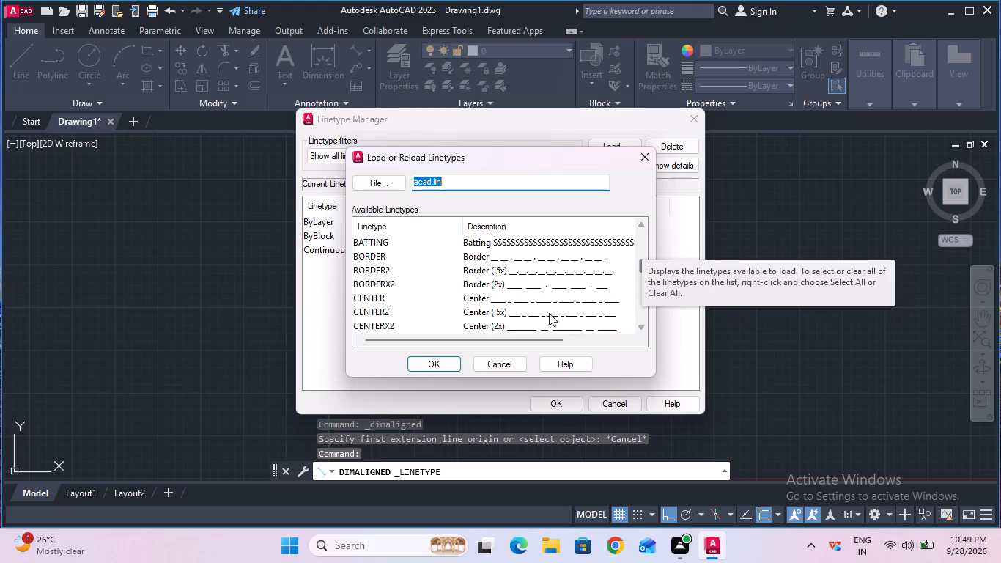
click(547, 294)
click(450, 358)
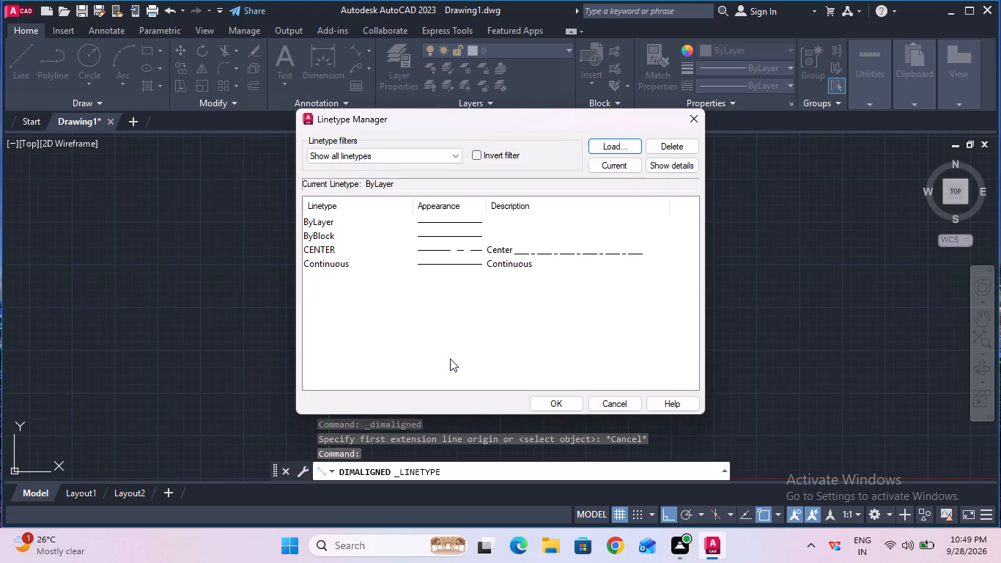
click(572, 399)
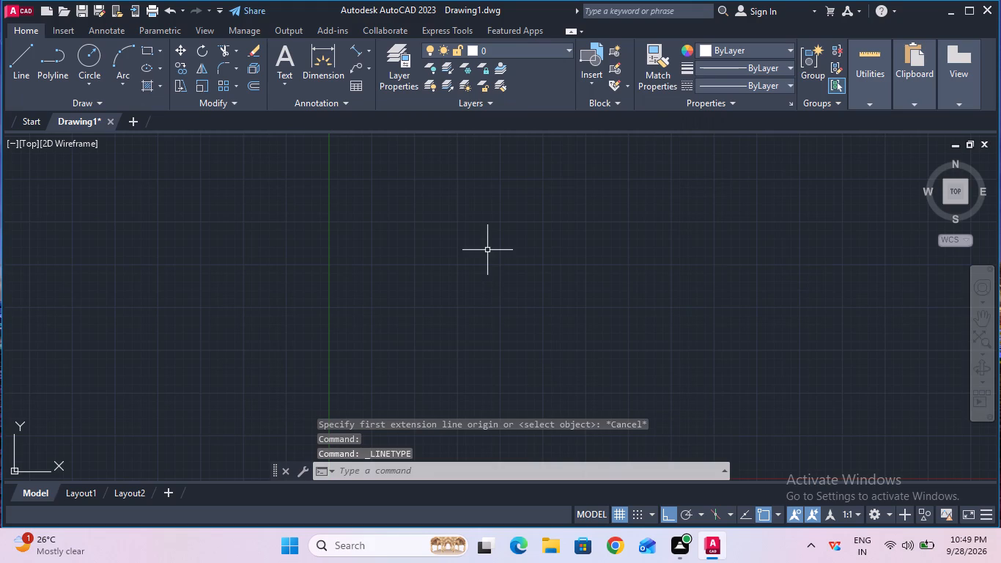
Turn on isometric drafting with the isoplane Top orientation.
click(725, 512)
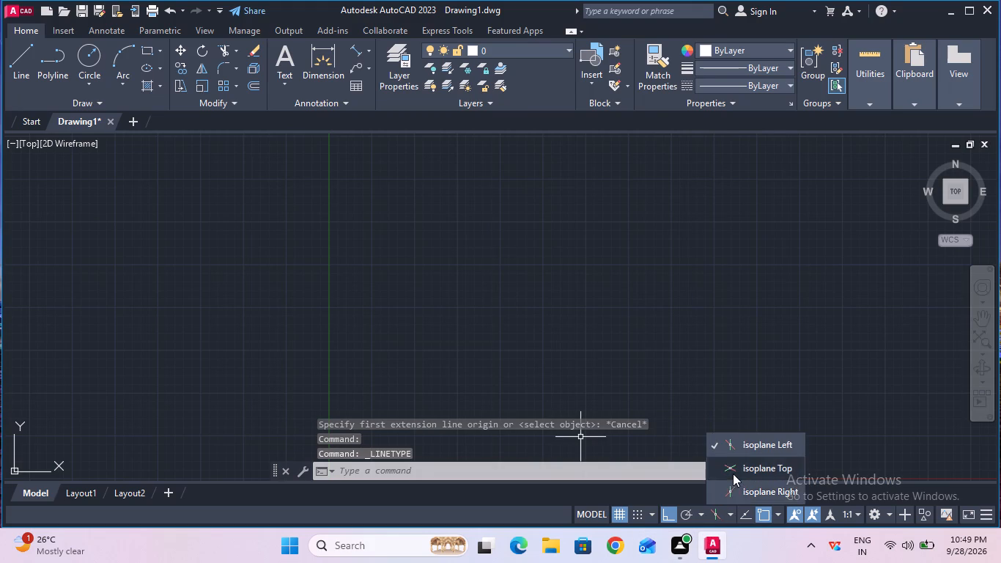
click(733, 474)
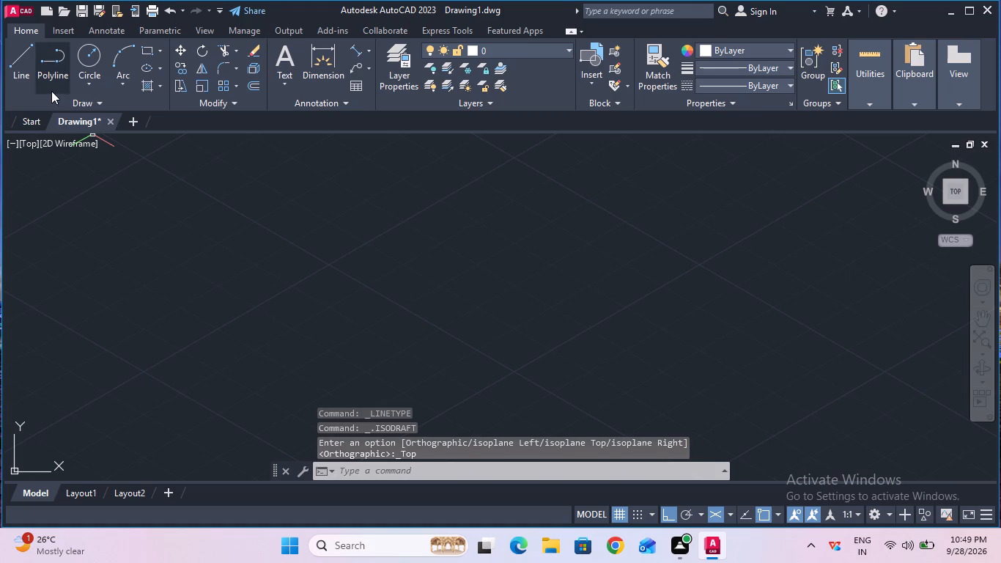
Draw a 30 mm line down along the 330° isometric axis in the middle of the drawing area.
click(28, 78)
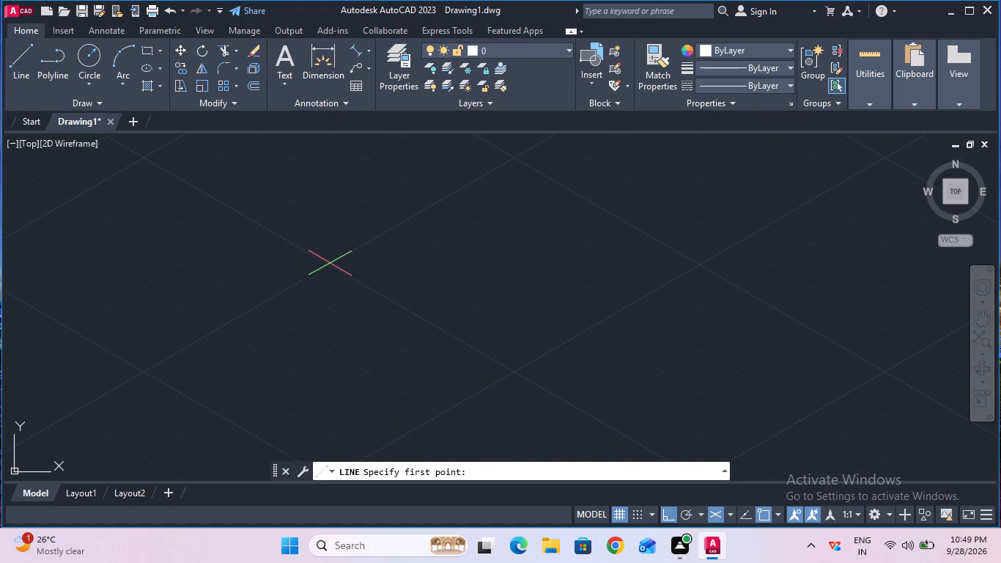
click(333, 264)
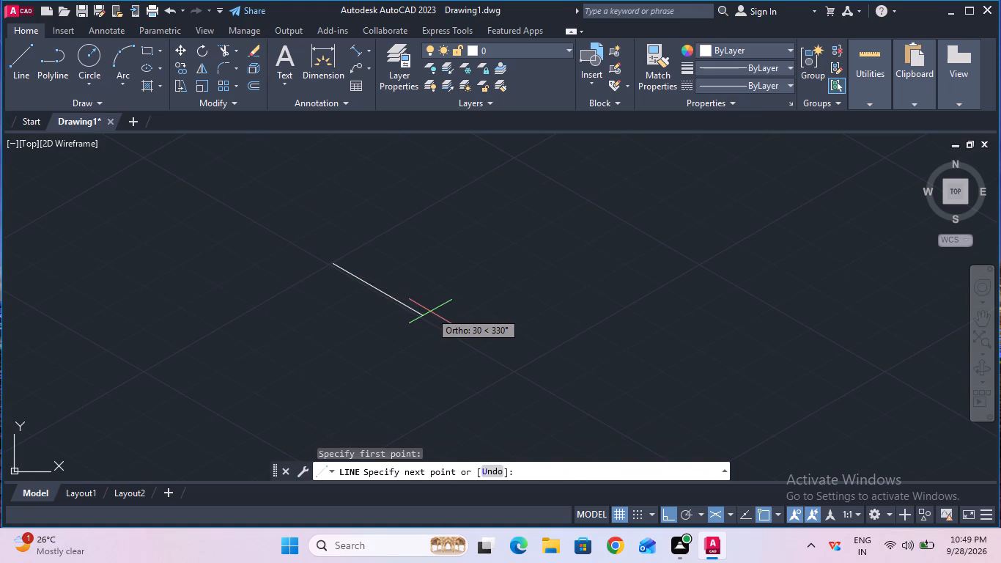
key(3)
key(0)
key(Return)
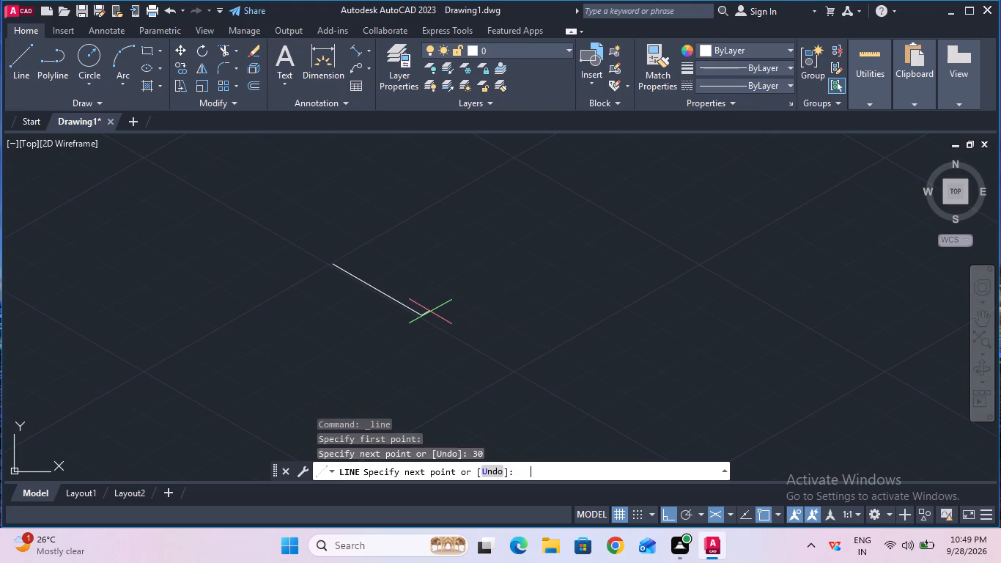
key(Escape)
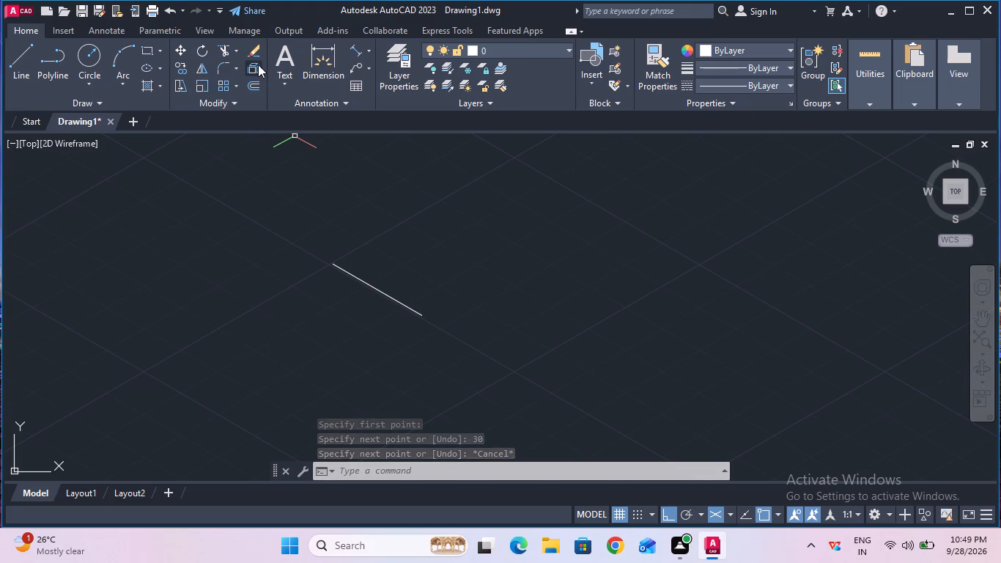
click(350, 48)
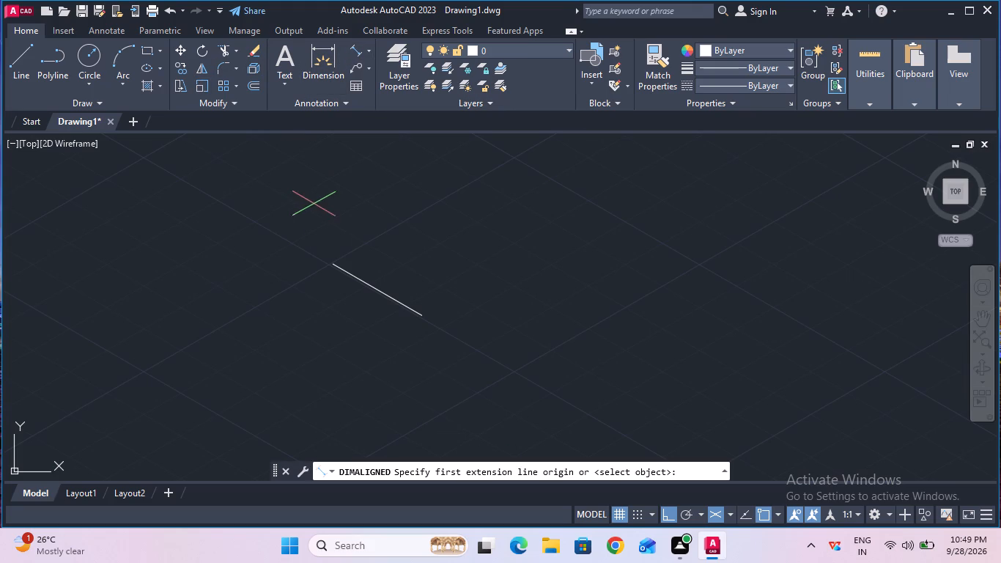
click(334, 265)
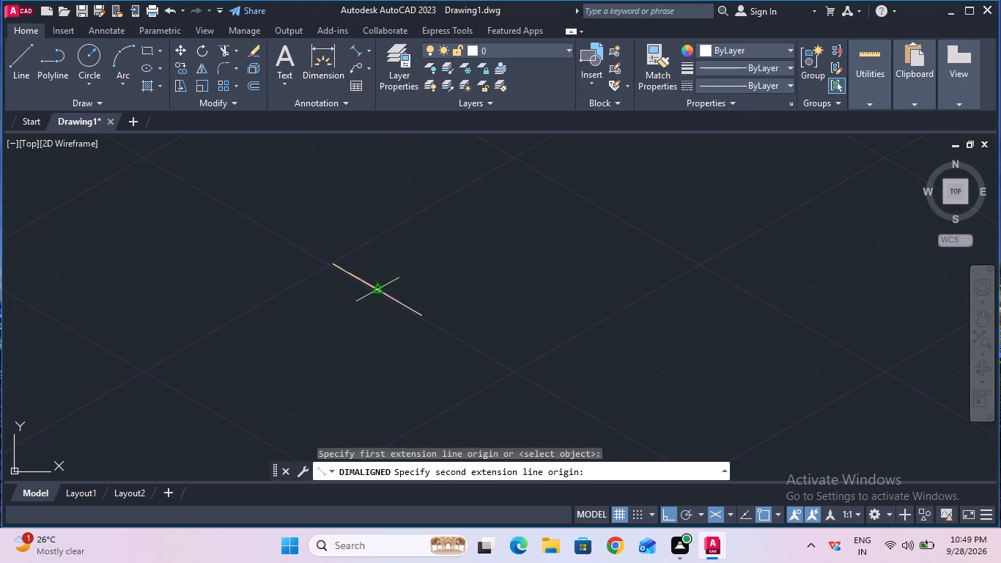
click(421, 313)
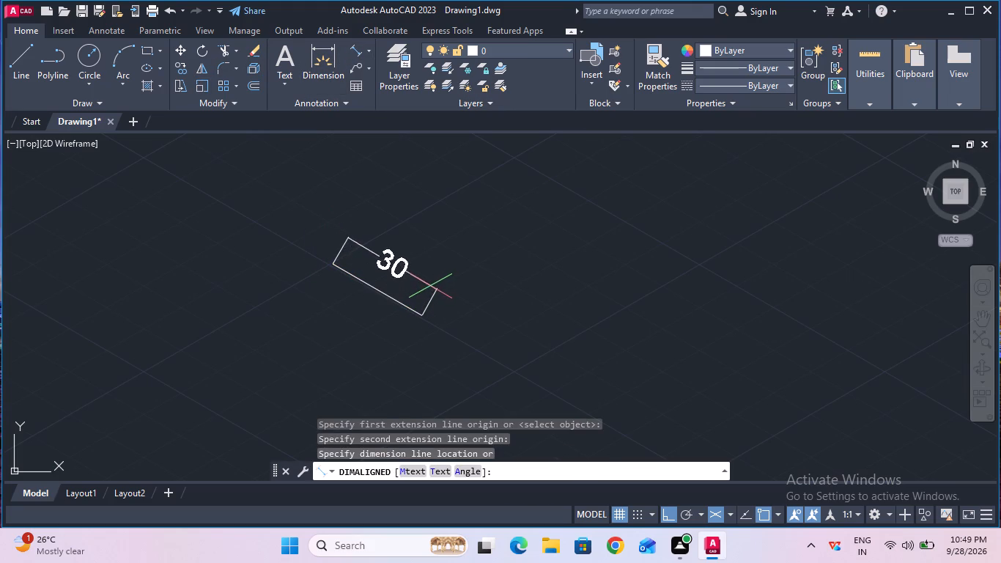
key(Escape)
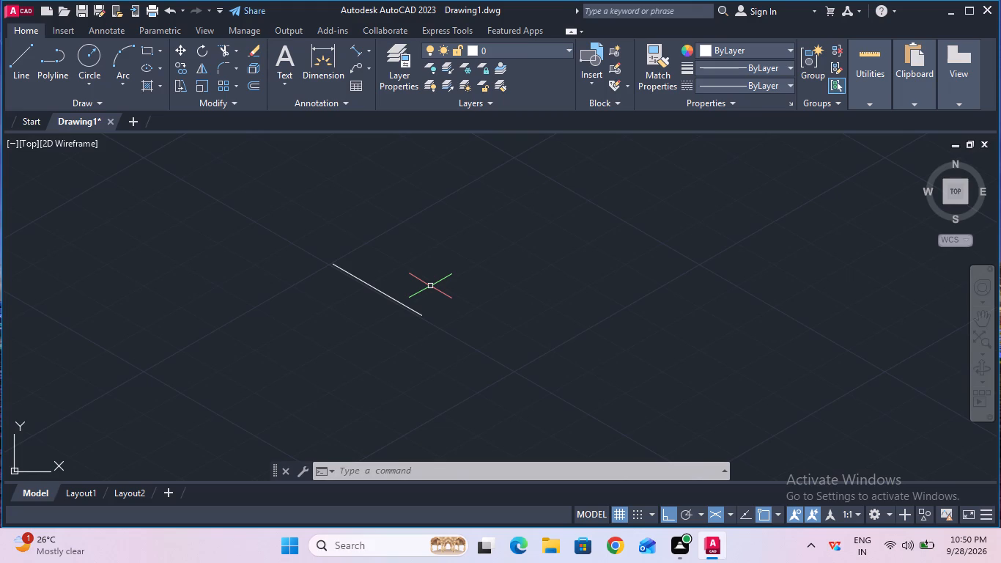
Draw a 70 mm line from the lower end of the 30 mm line, upward along the 30° isometric axis.
click(21, 87)
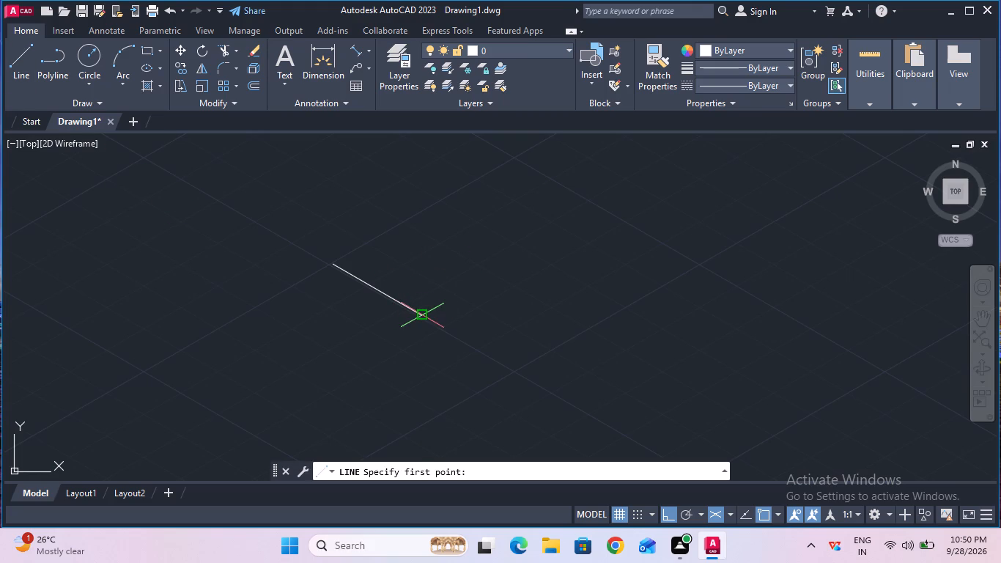
click(421, 313)
text(70)
key(Return)
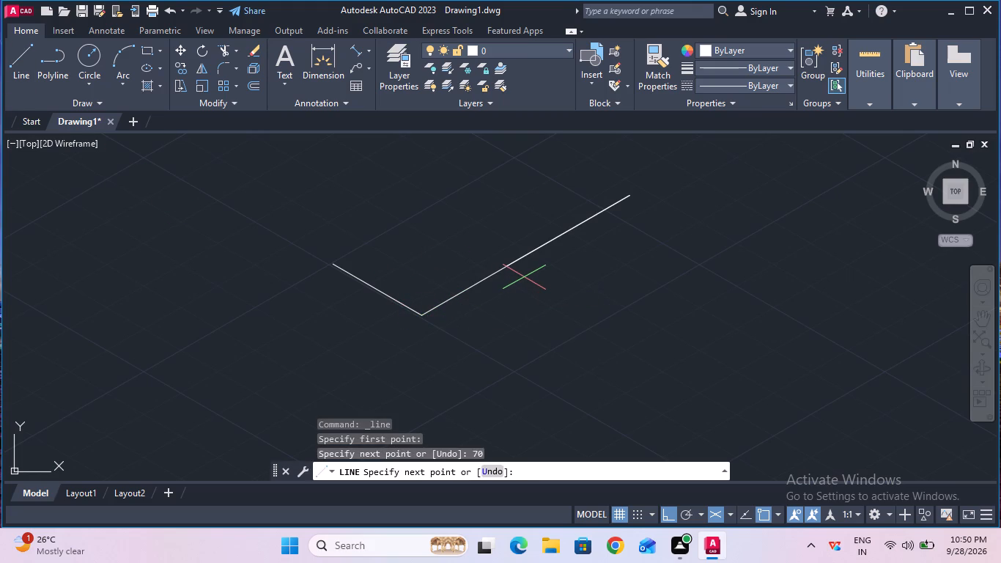
key(Escape)
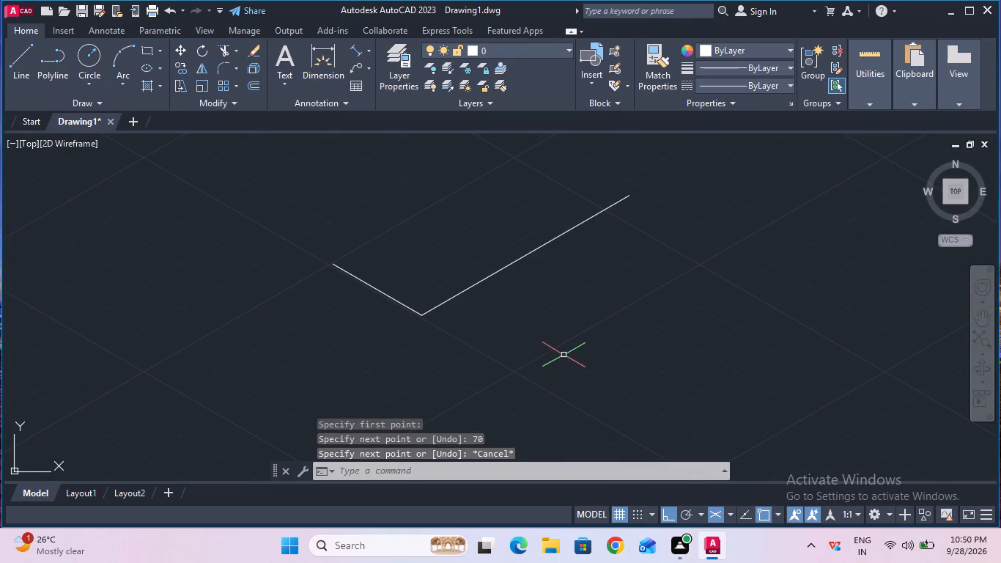
Draw a parallel 70 mm line from the upper end of the 30 mm line, upward along the 30° isometric axis.
click(980, 319)
drag(704, 255, 771, 326)
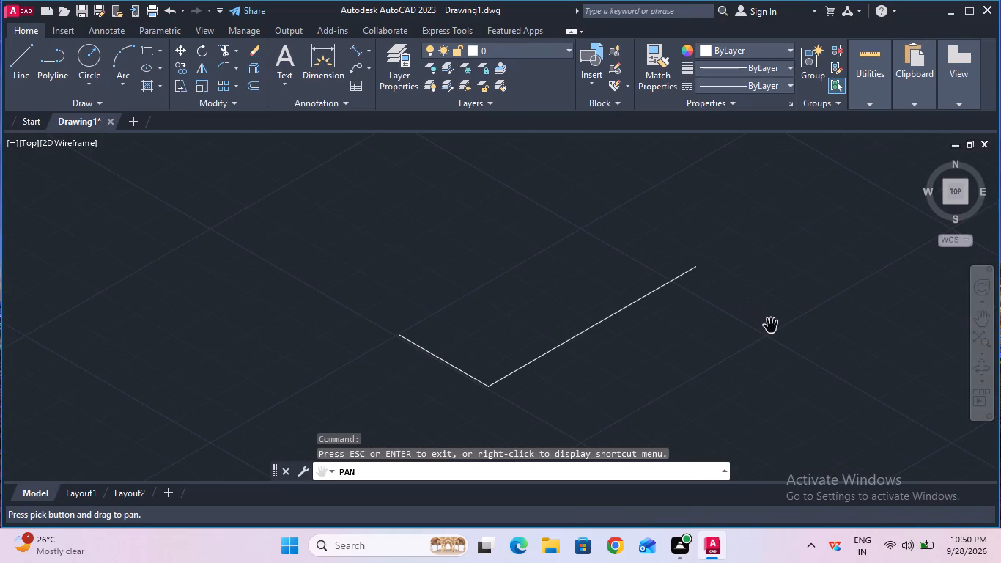
key(Escape)
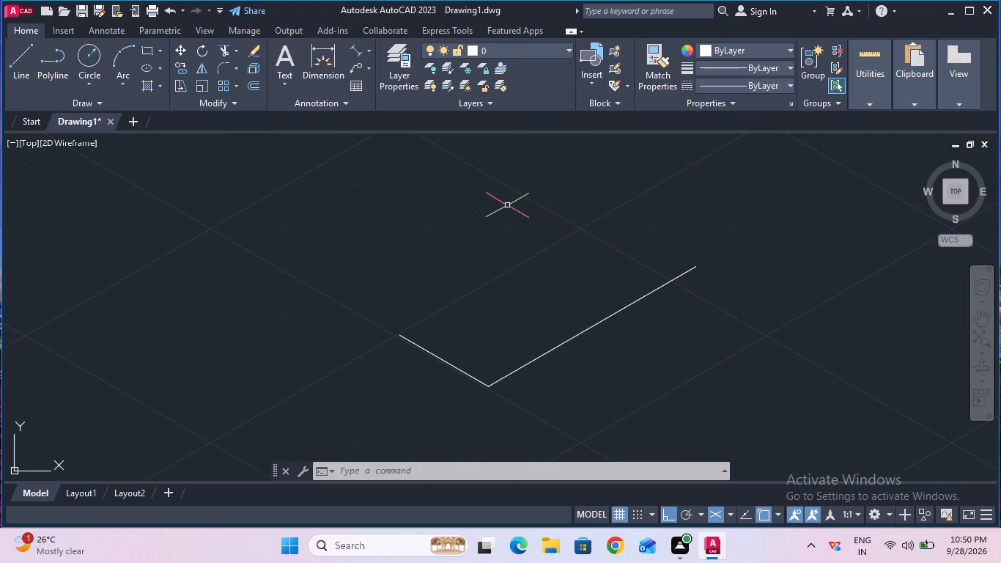
click(13, 89)
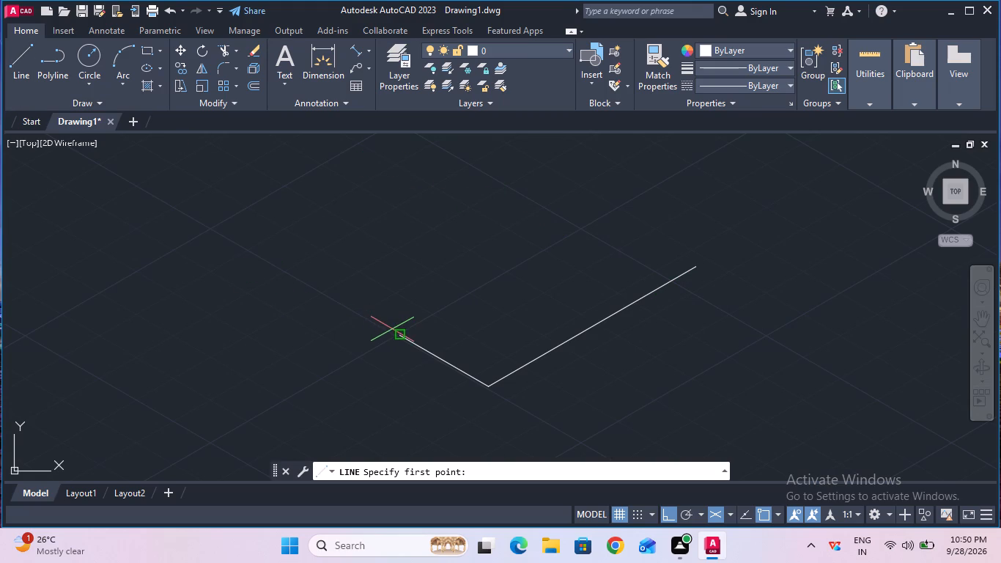
click(396, 333)
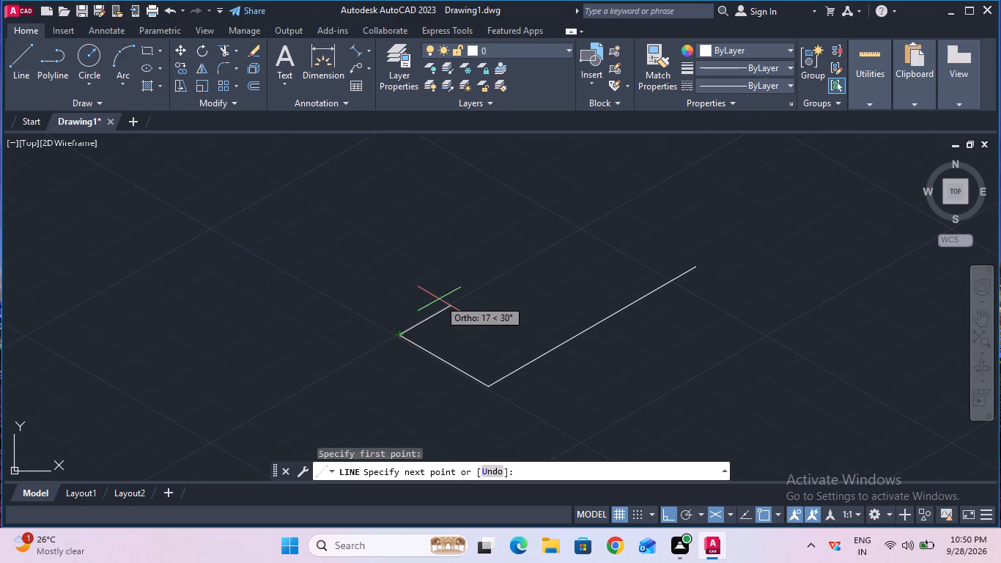
key(1)
key(BackSpace)
text(70)
key(Return)
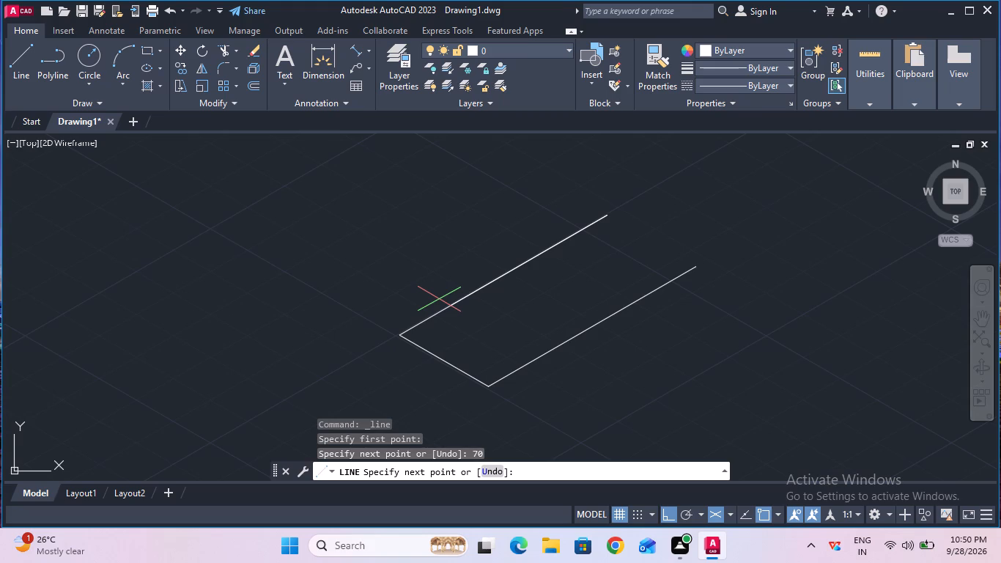
key(Escape)
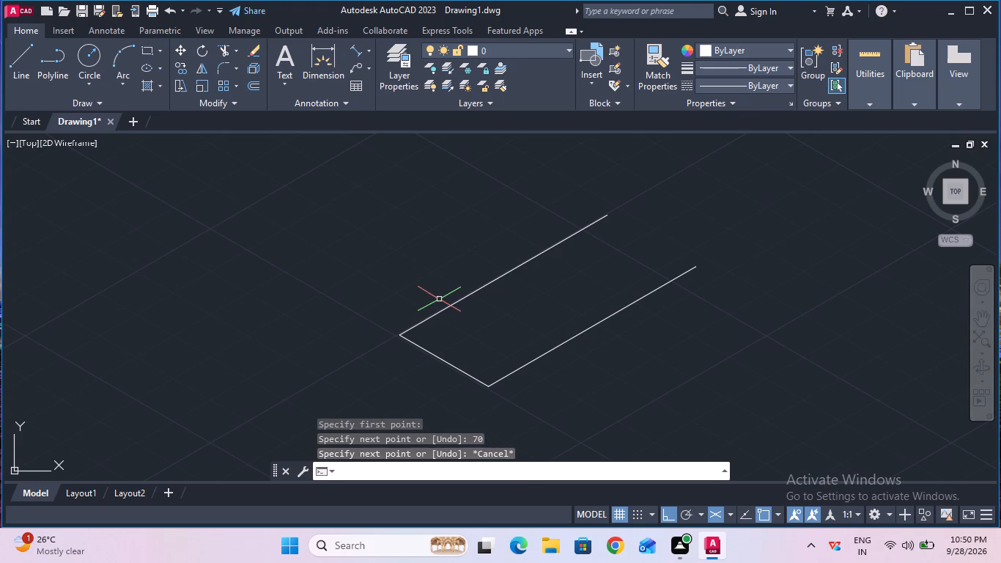
Make CENTER the current linetype and draw a line joining the open ends of the two 70 mm lines.
click(744, 86)
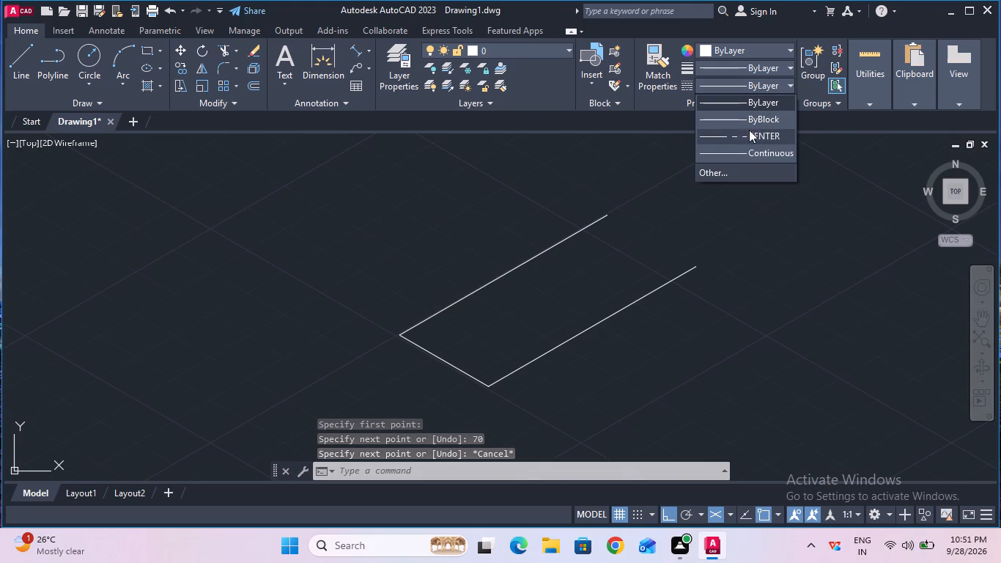
click(750, 133)
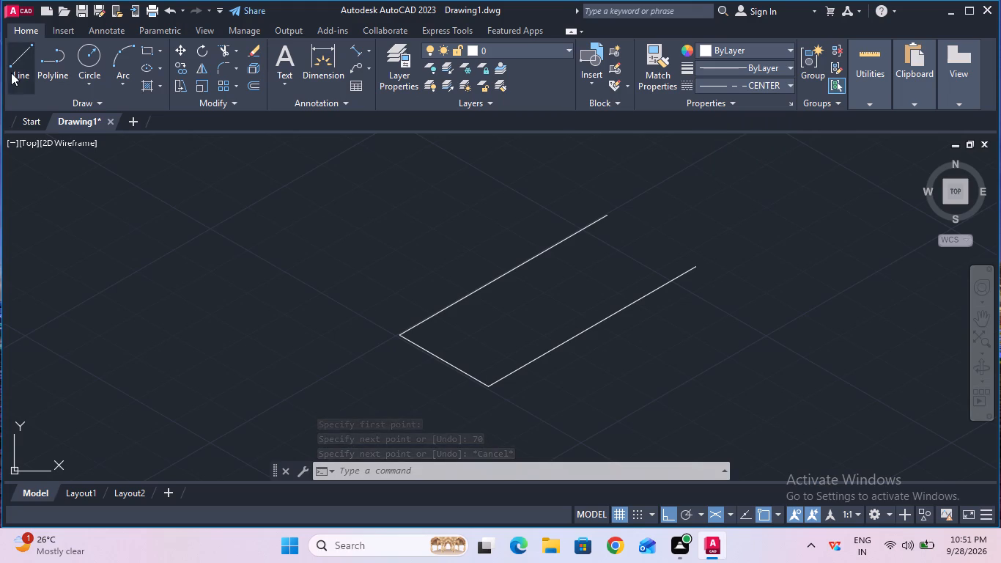
click(12, 73)
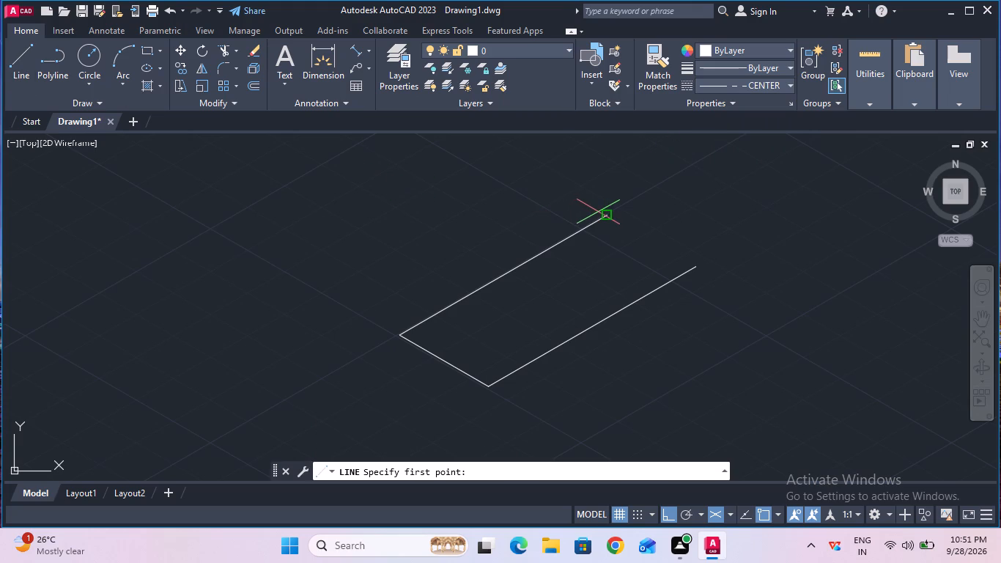
click(607, 216)
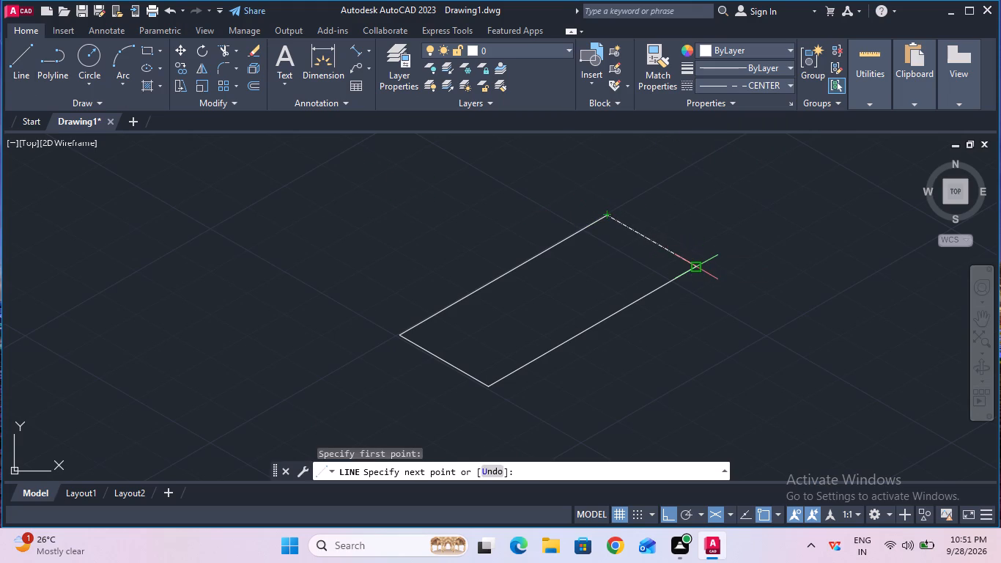
click(699, 268)
key(Escape)
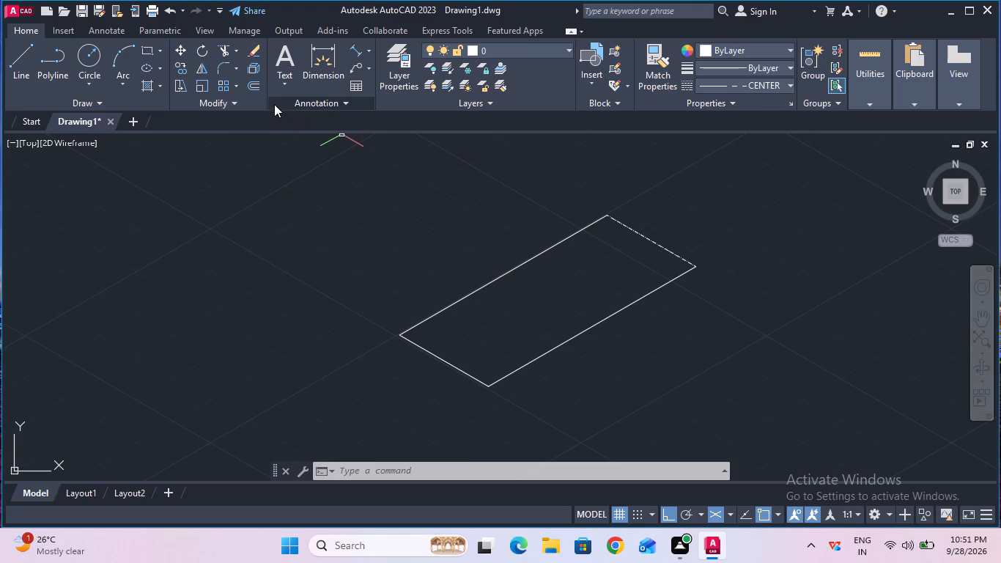
Make ByBlock the current linetype for new objects.
click(710, 81)
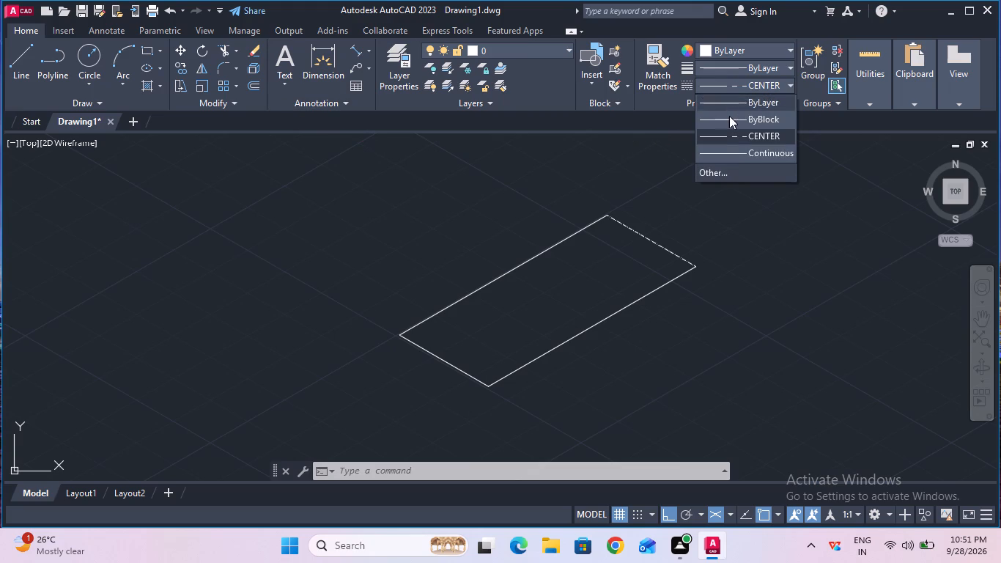
click(731, 118)
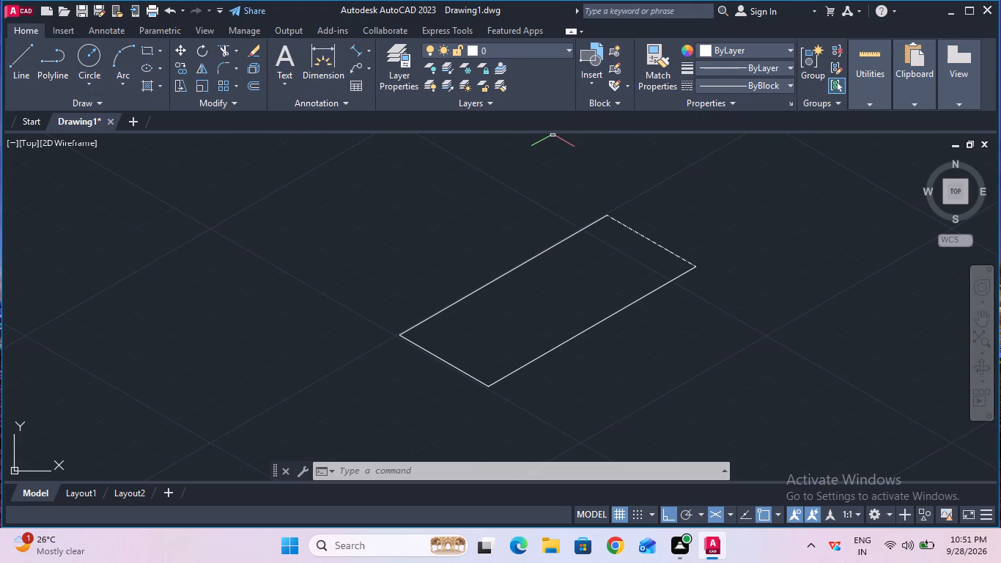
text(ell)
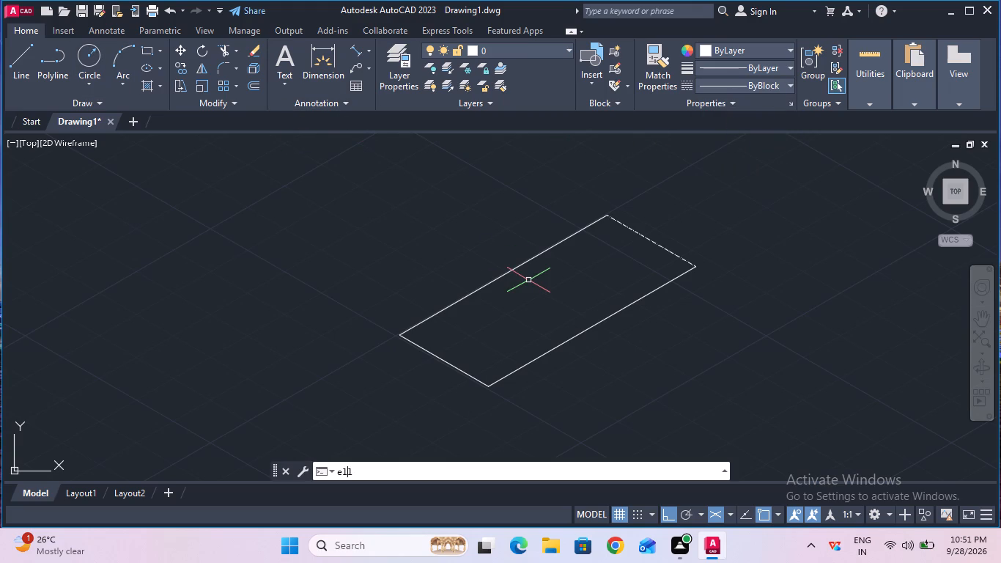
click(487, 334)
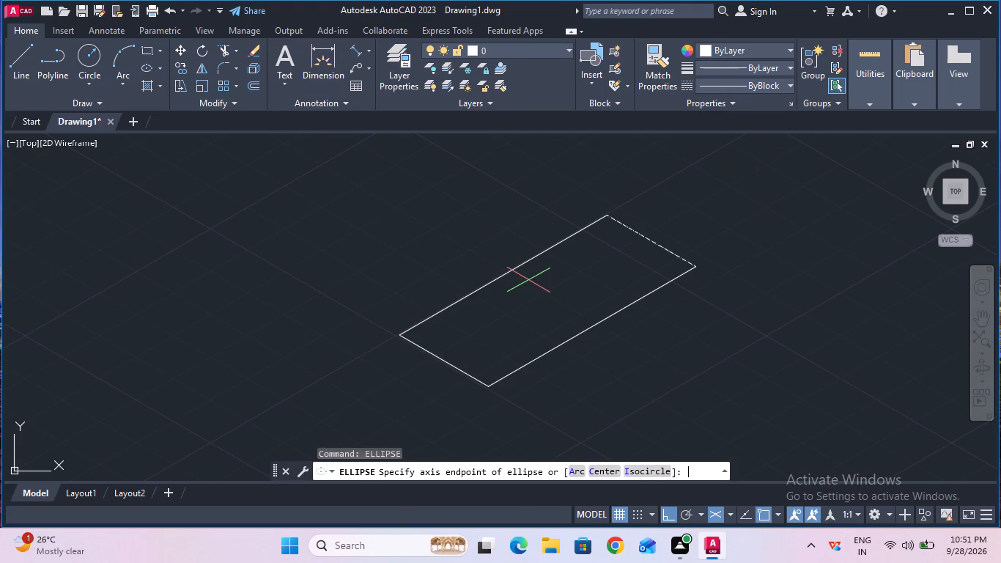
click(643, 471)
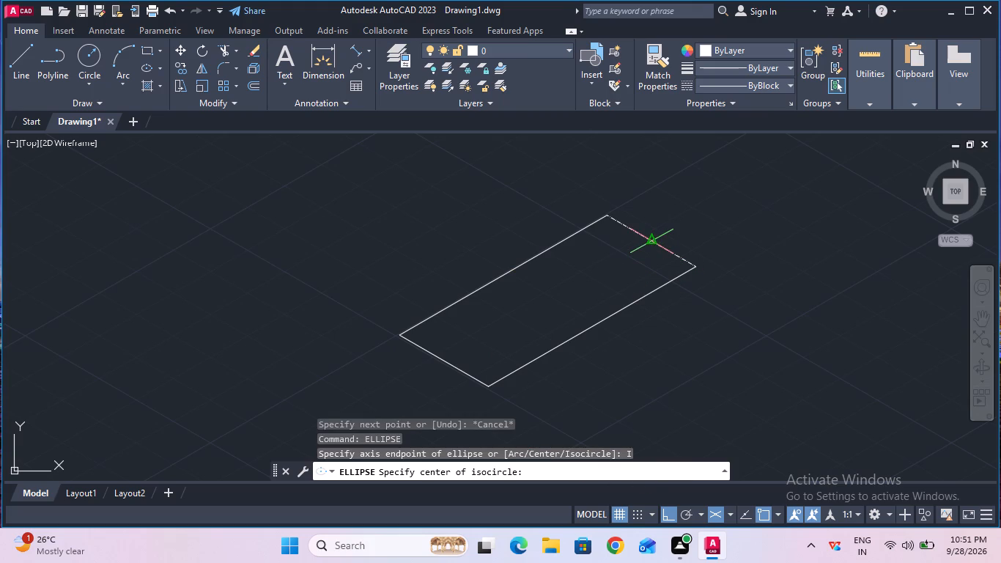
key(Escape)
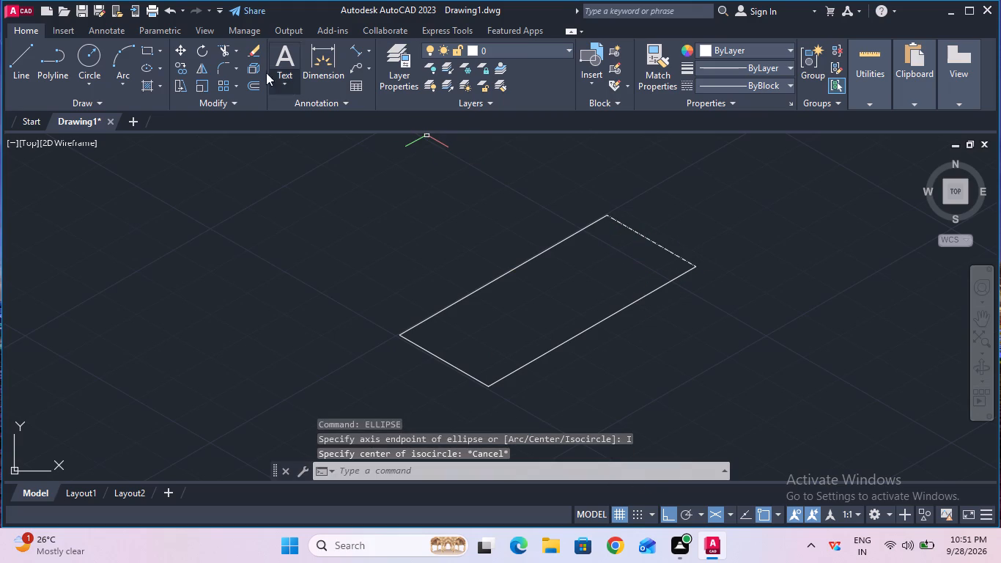
Check the distance from the upper end of the centre-line edge to its midpoint using a temporary aligned dimension.
click(362, 50)
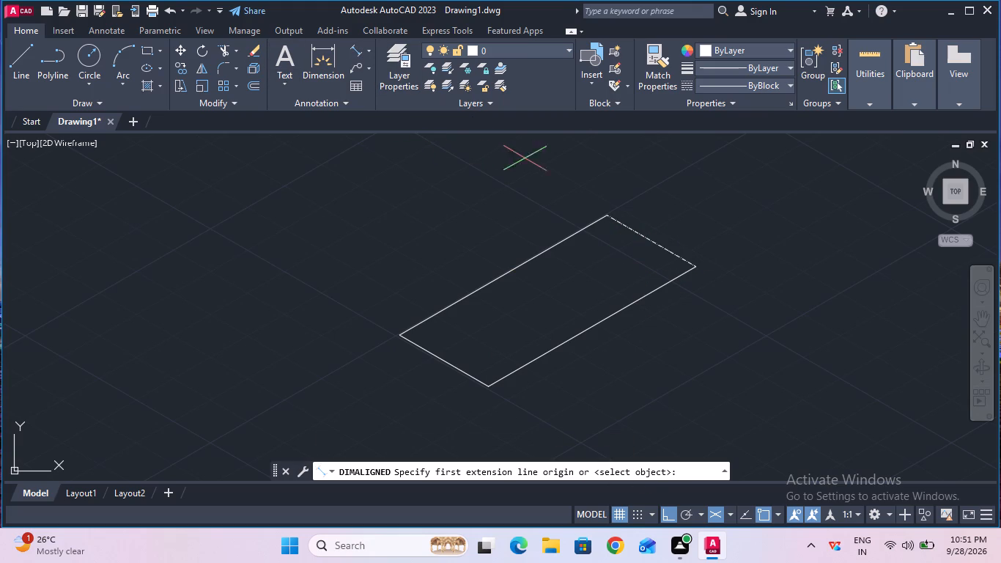
click(616, 216)
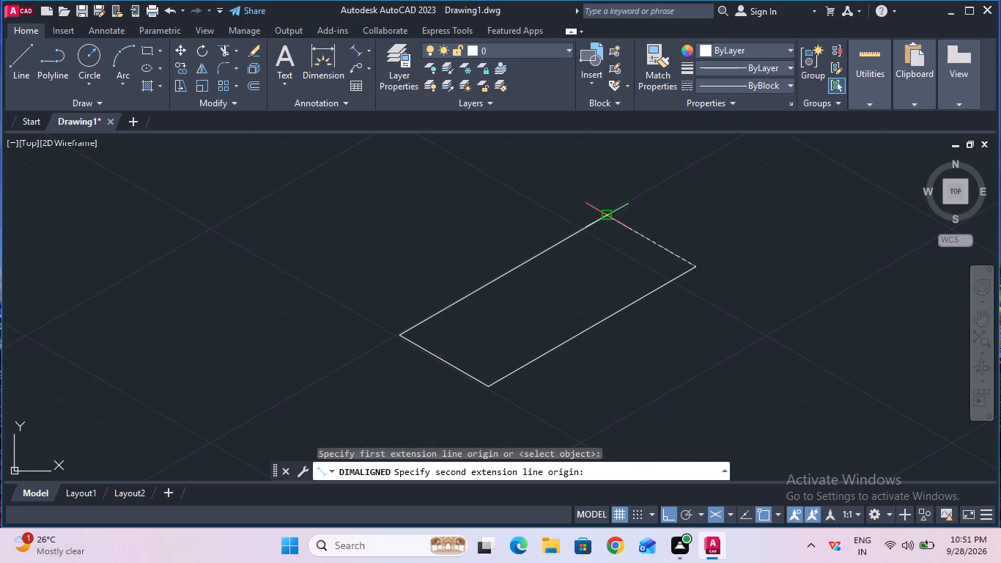
click(610, 216)
key(Escape)
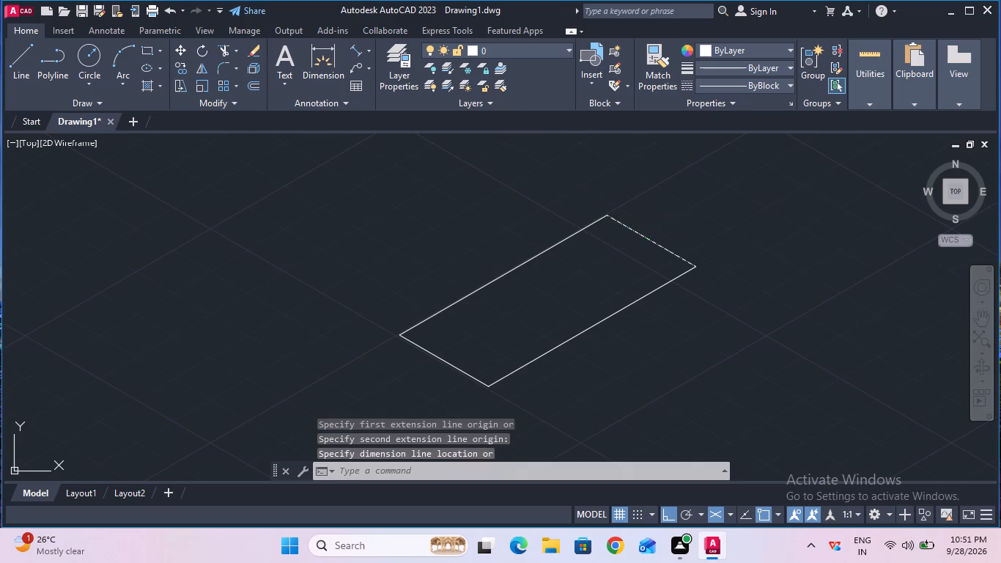
click(361, 51)
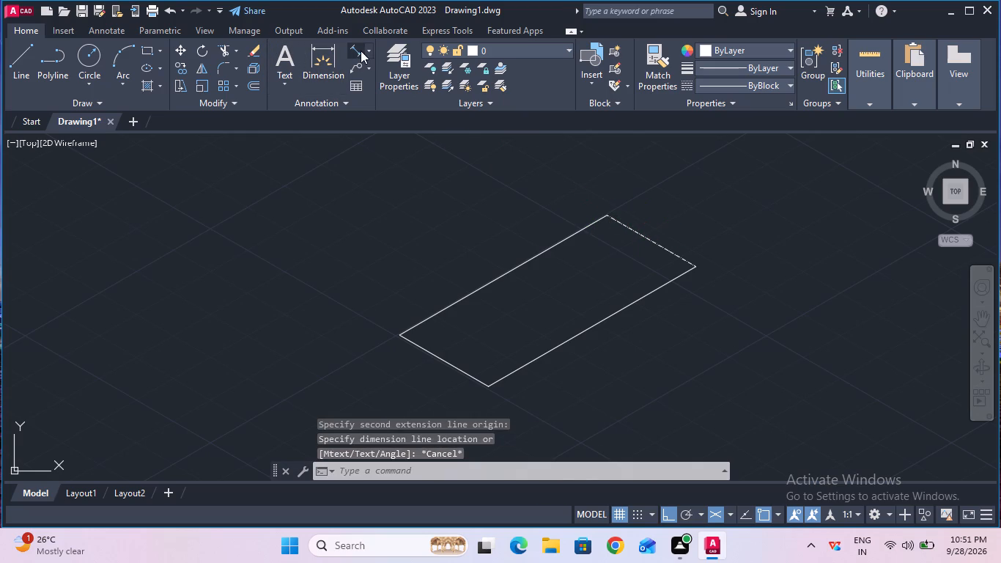
click(607, 217)
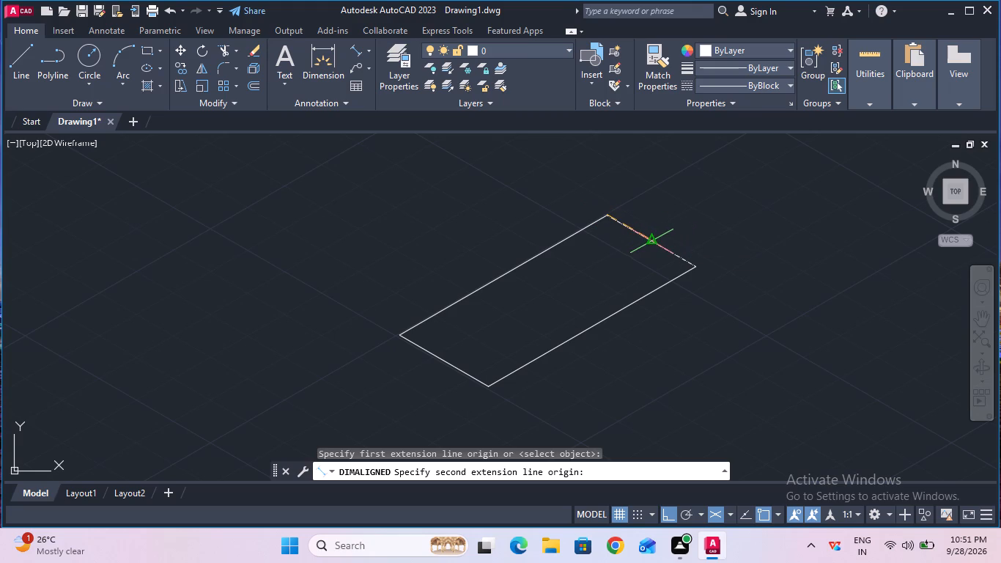
click(656, 240)
key(Escape)
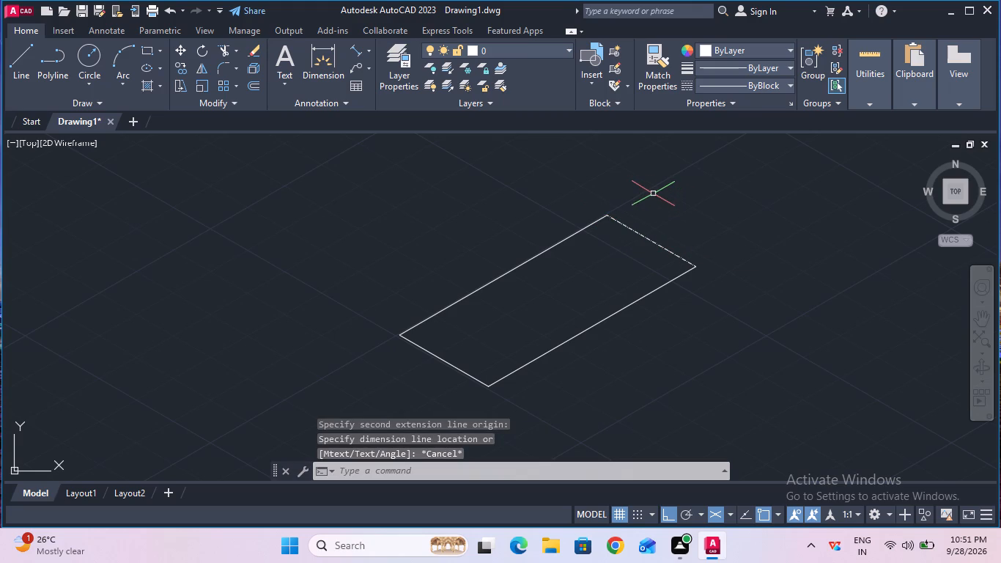
Start an ellipse with the Isocircle option for the centre-line end of the base.
text(ell)
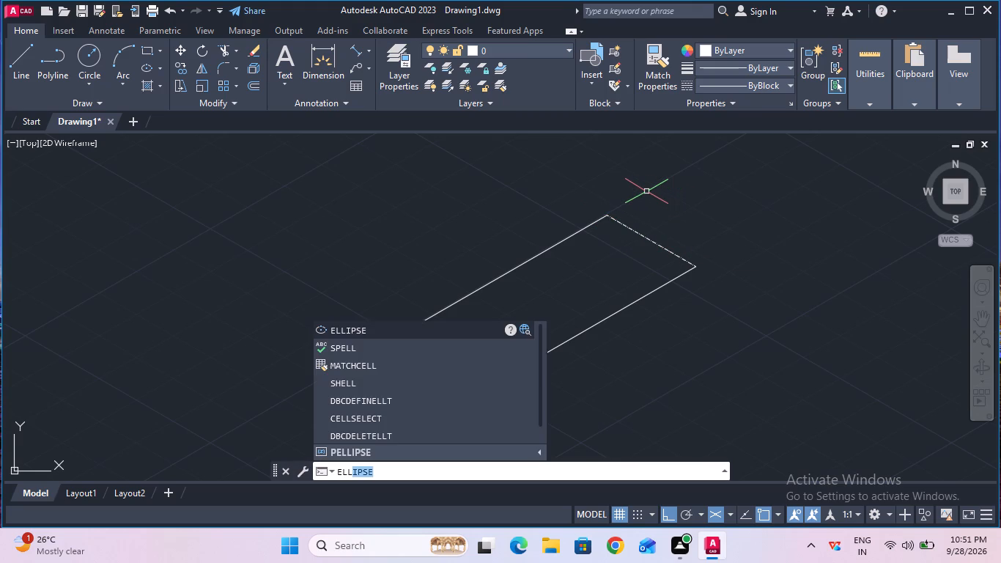
click(459, 320)
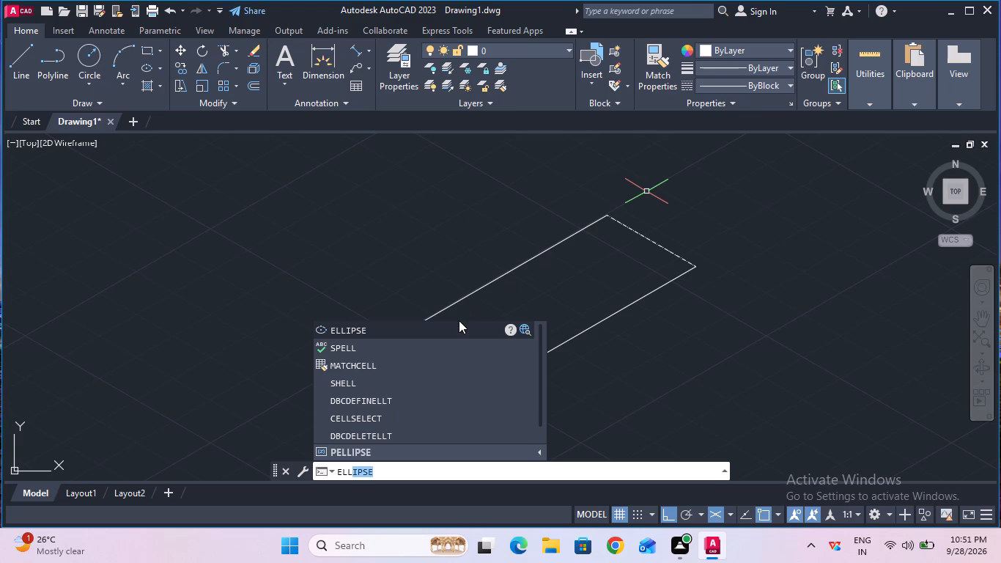
click(459, 332)
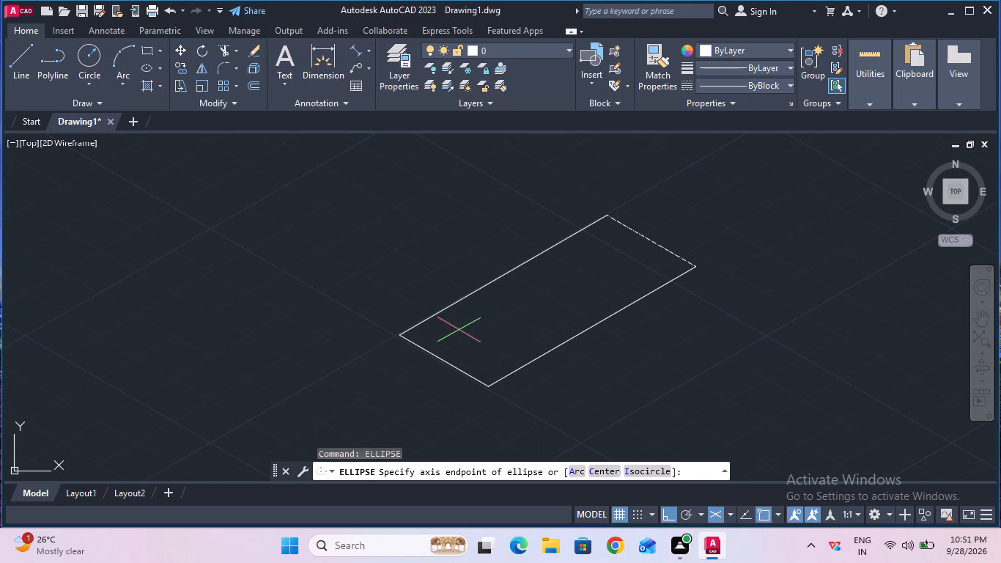
click(635, 480)
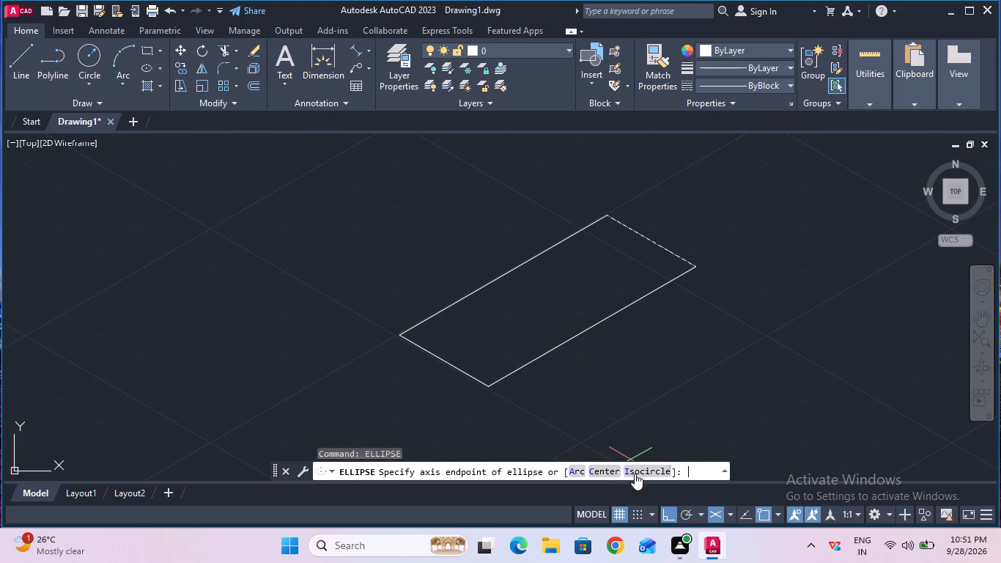
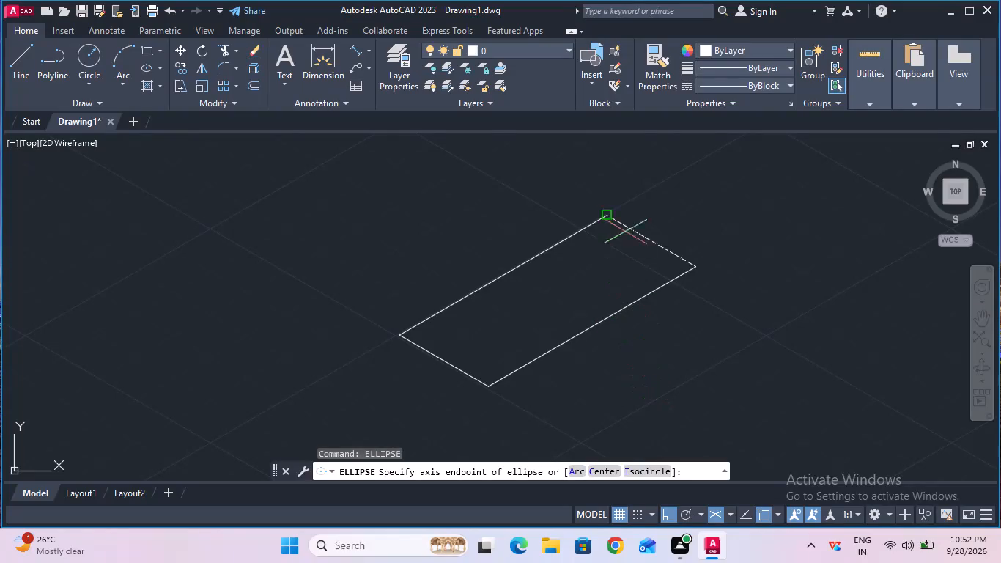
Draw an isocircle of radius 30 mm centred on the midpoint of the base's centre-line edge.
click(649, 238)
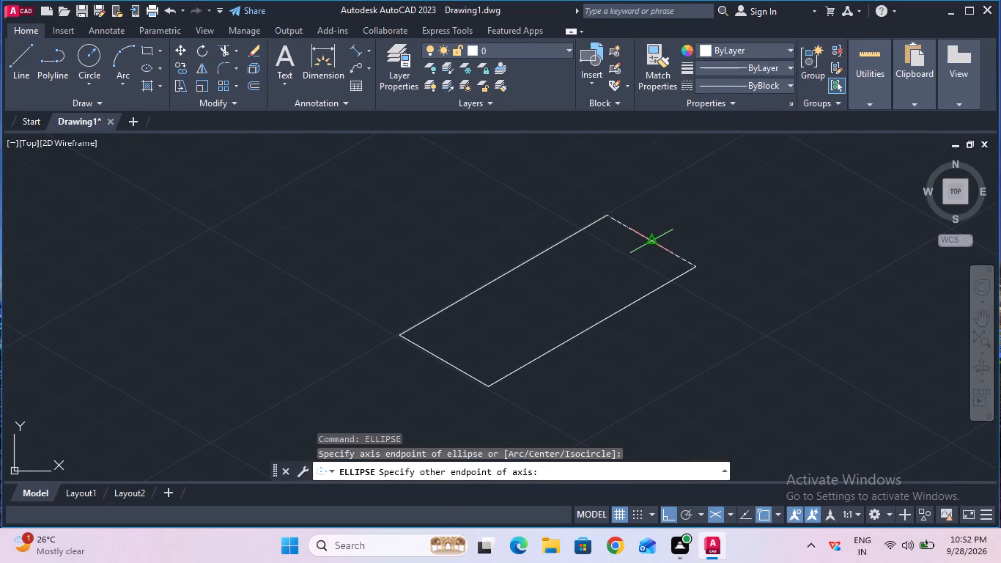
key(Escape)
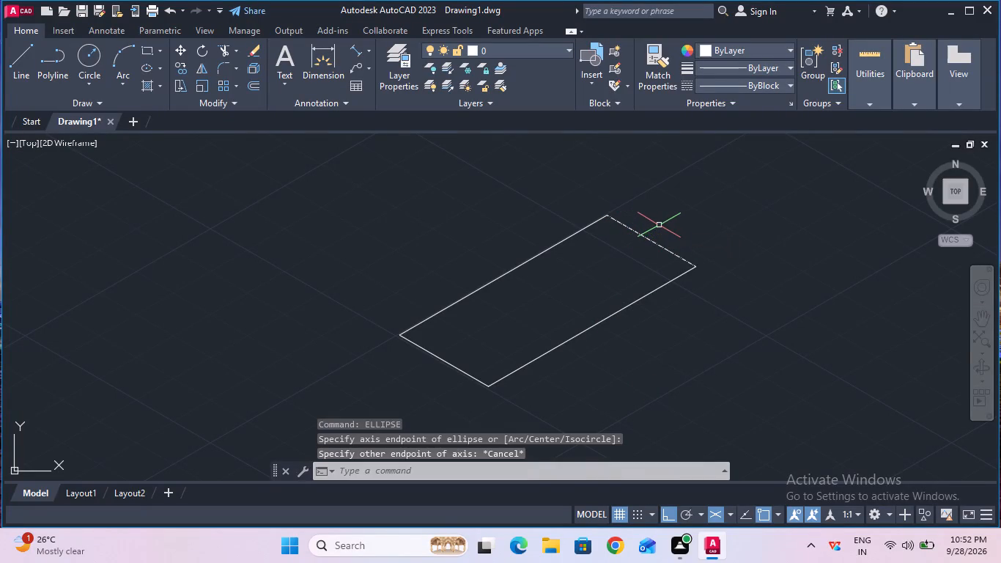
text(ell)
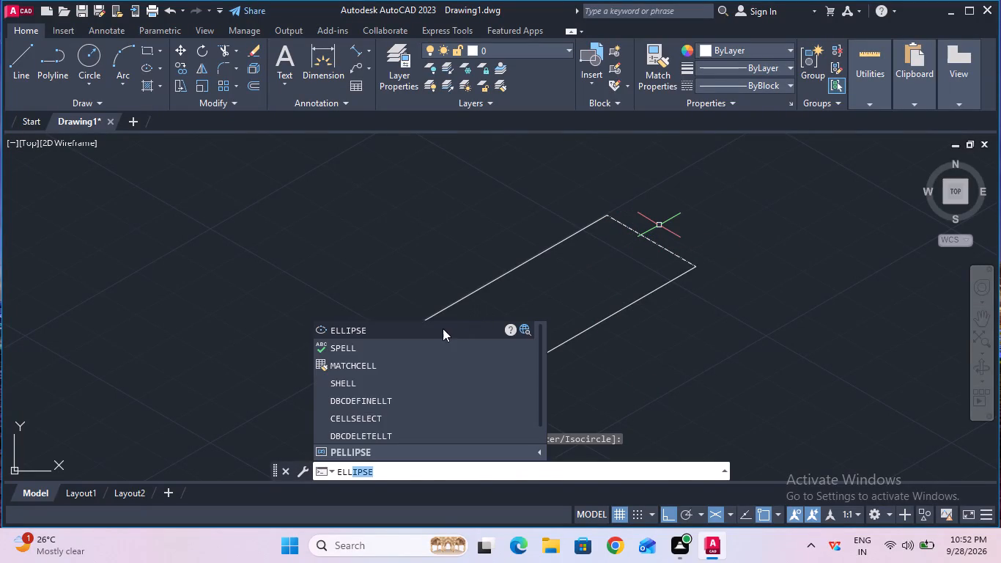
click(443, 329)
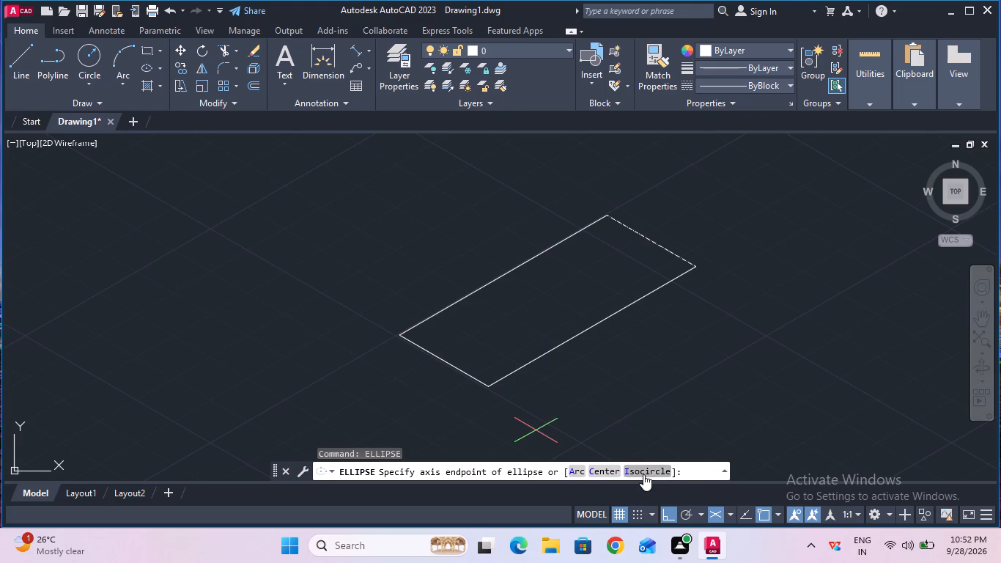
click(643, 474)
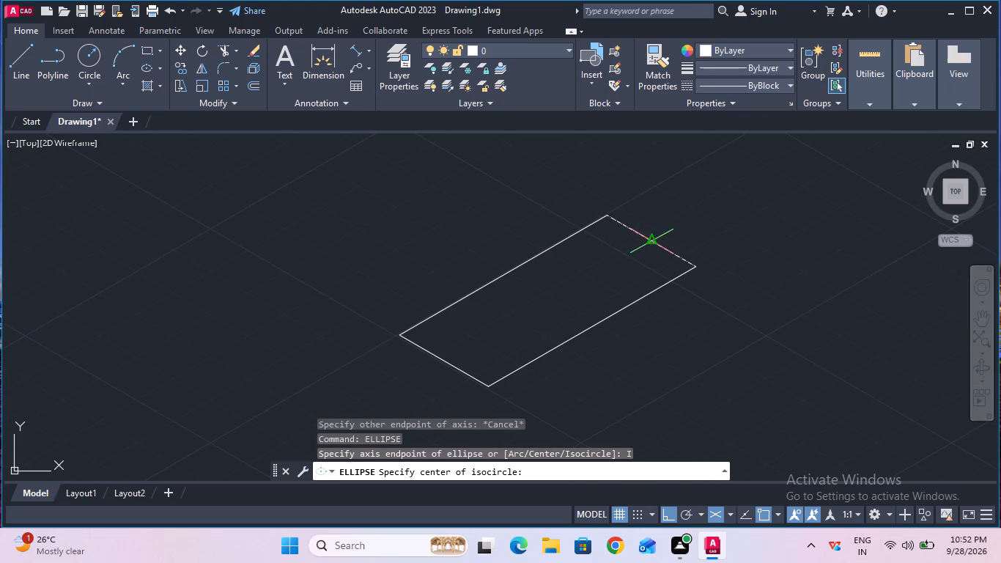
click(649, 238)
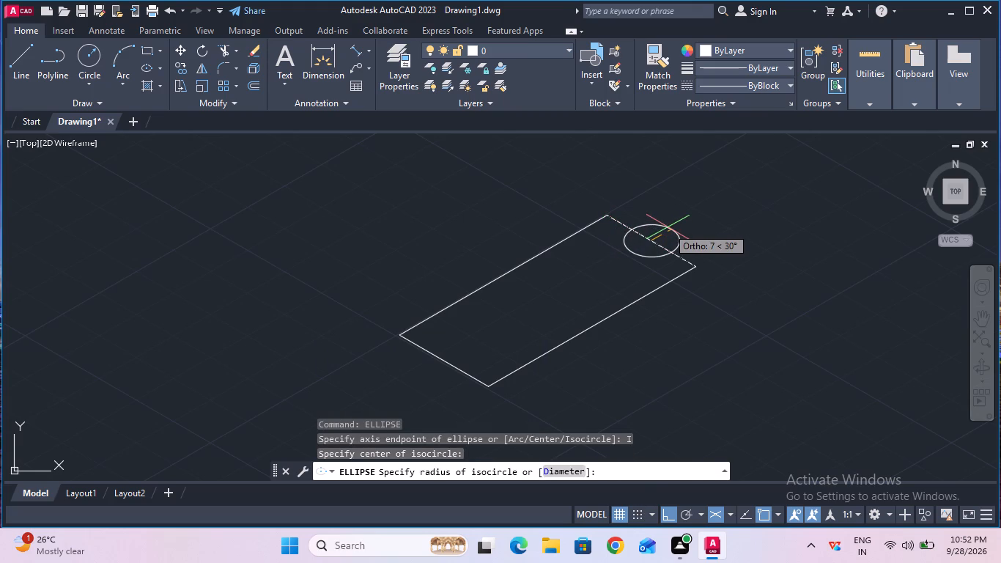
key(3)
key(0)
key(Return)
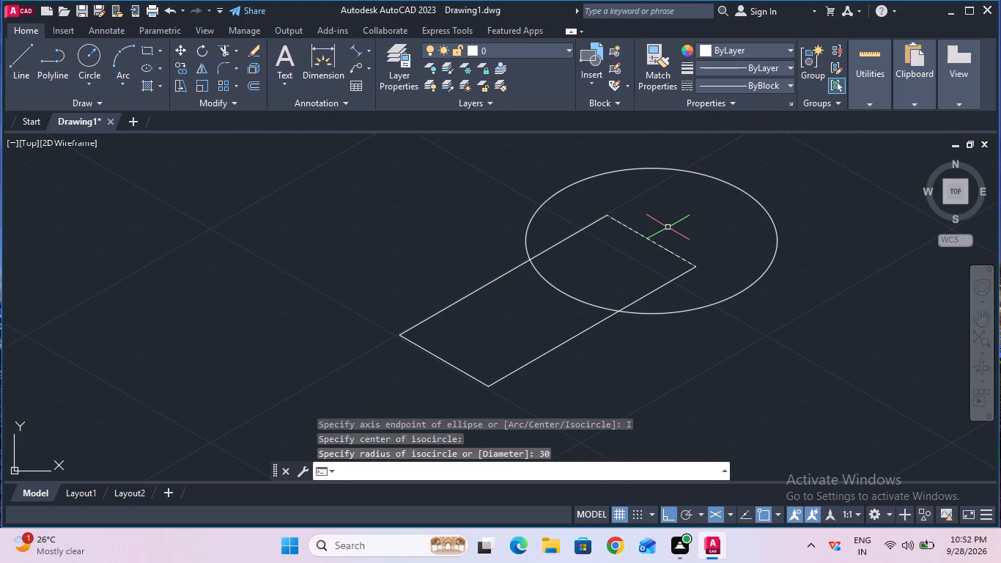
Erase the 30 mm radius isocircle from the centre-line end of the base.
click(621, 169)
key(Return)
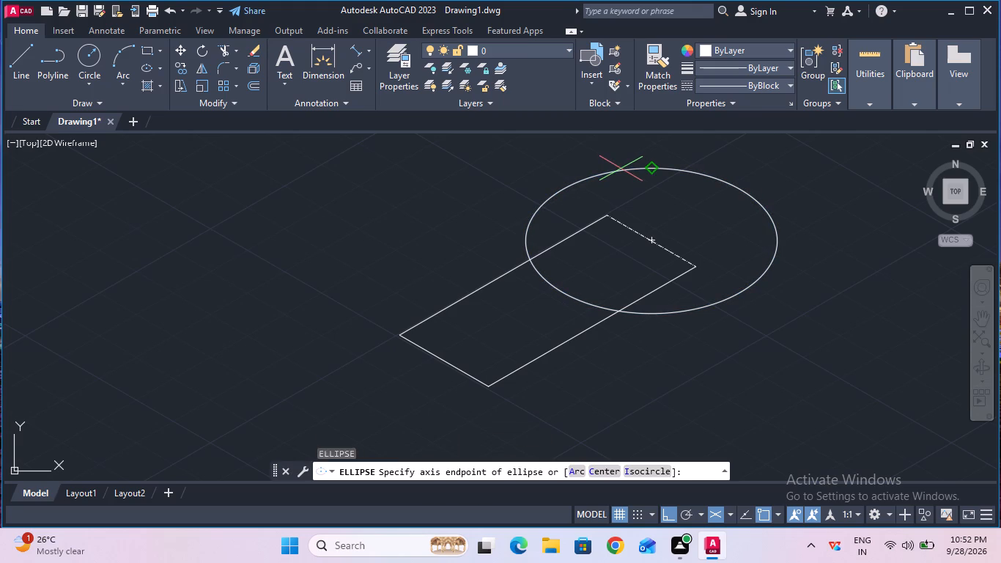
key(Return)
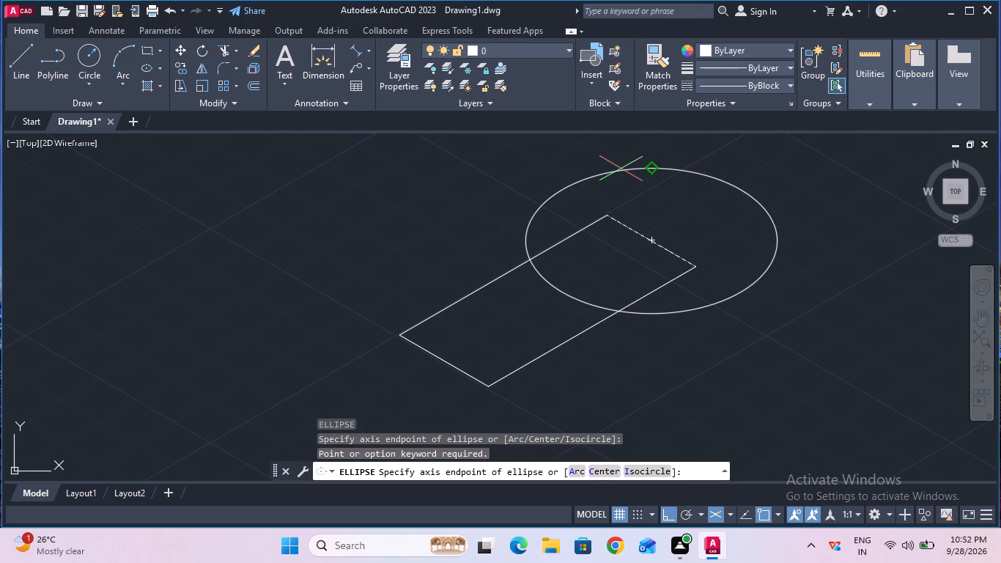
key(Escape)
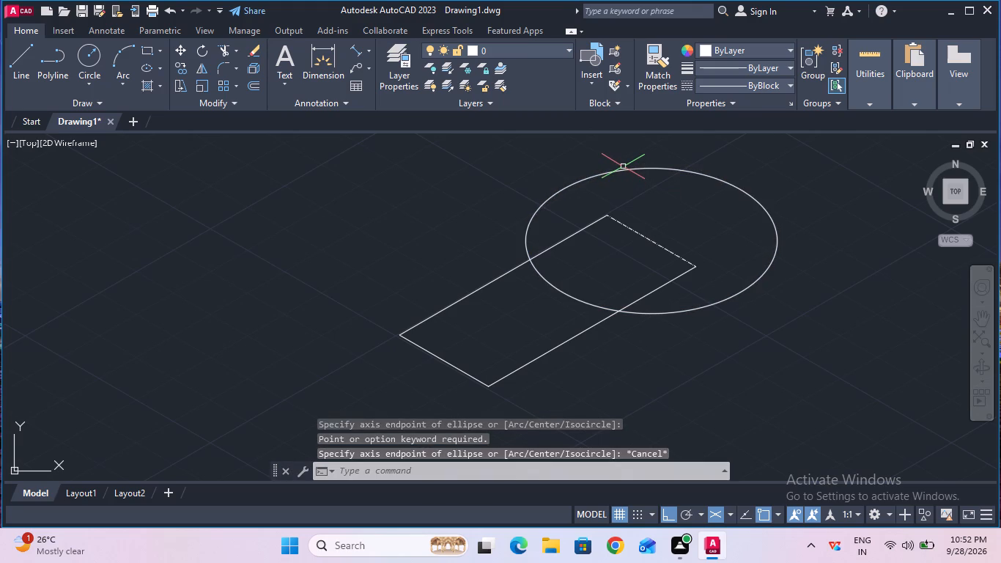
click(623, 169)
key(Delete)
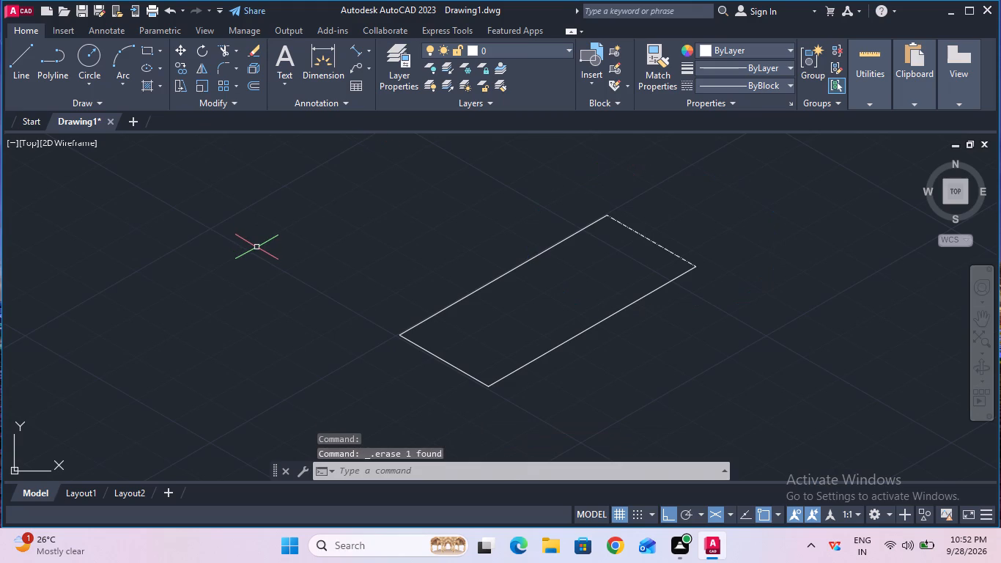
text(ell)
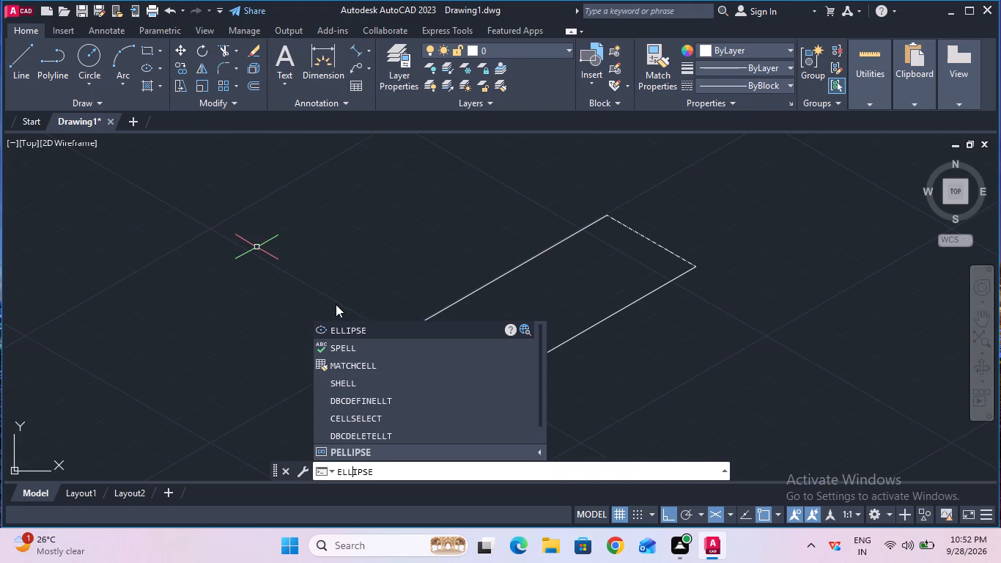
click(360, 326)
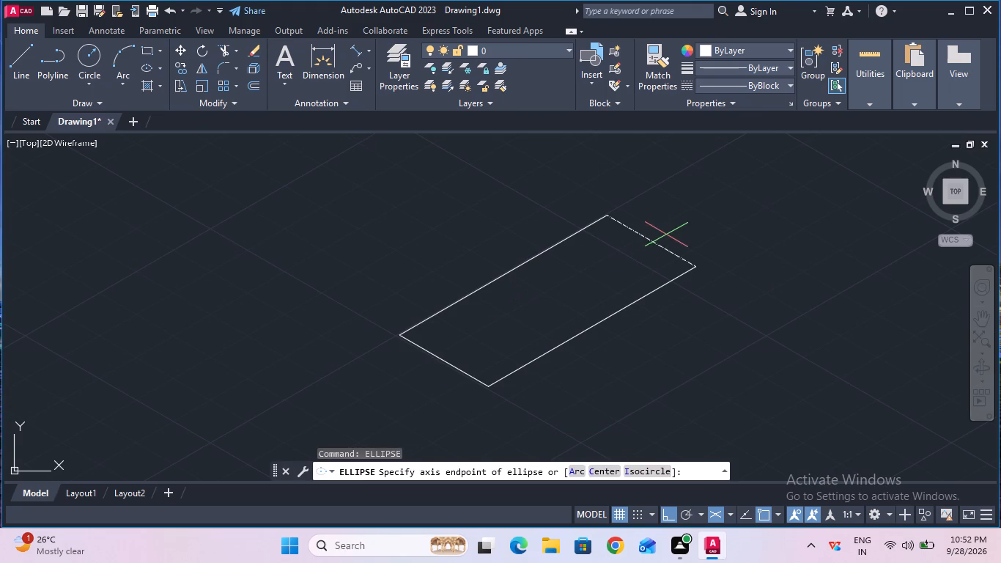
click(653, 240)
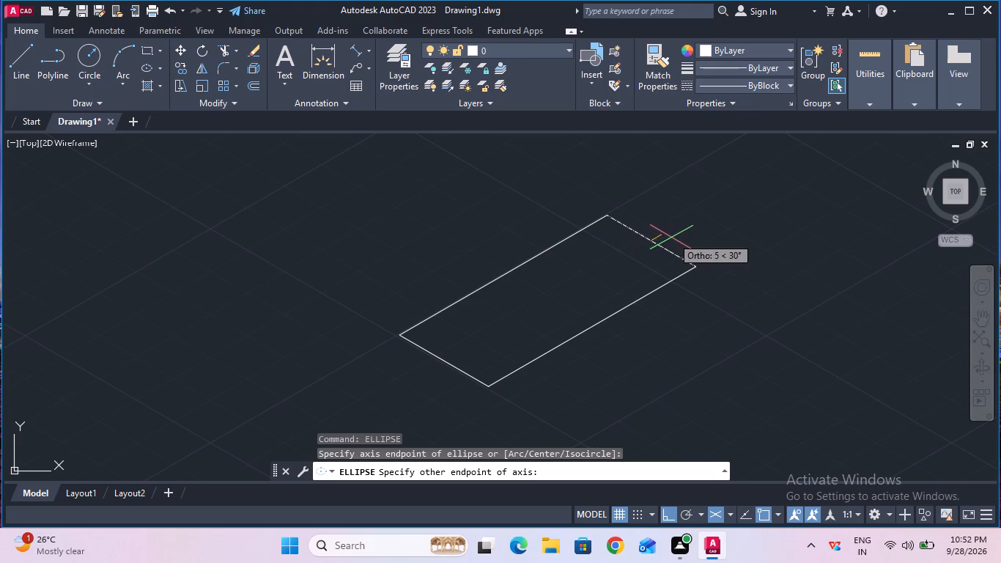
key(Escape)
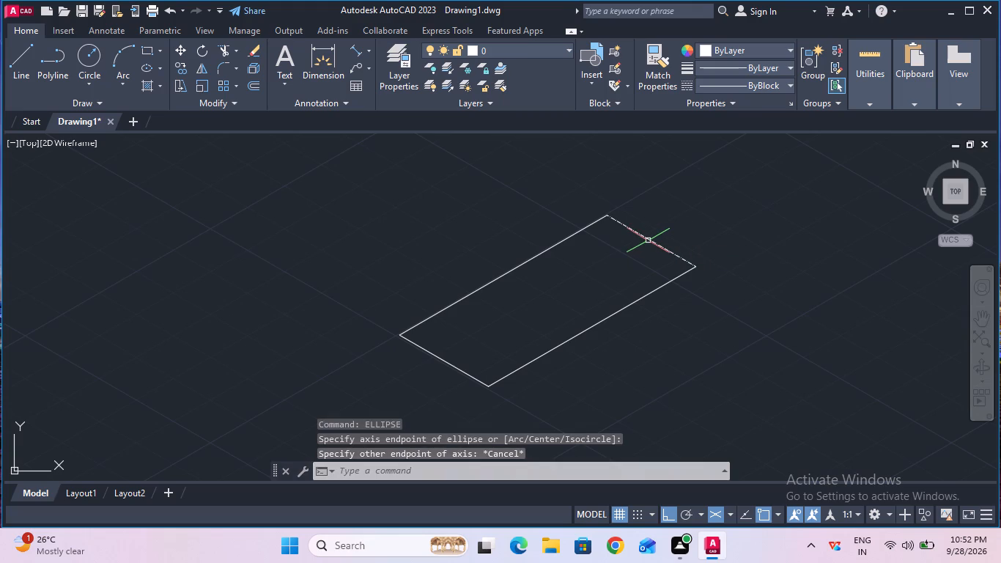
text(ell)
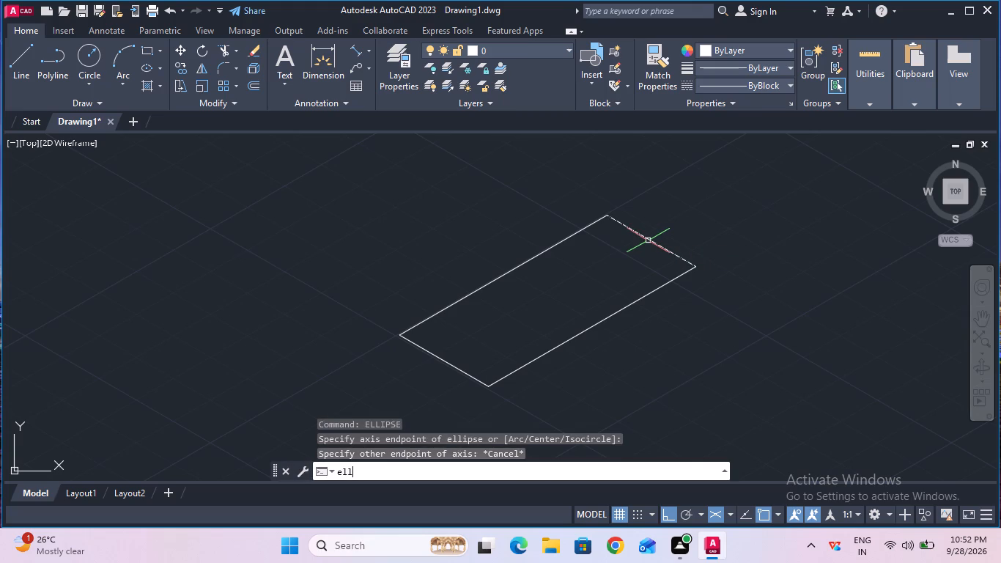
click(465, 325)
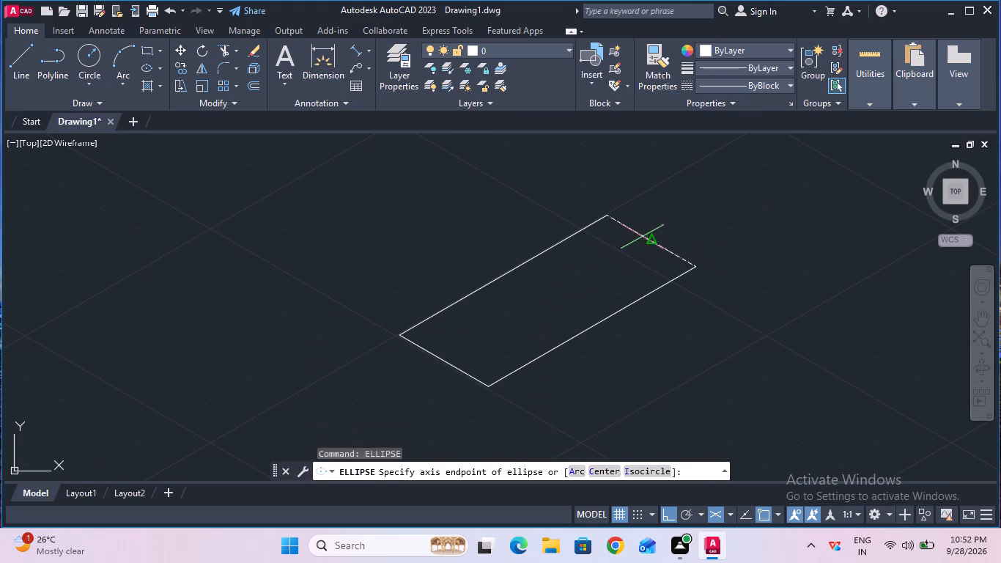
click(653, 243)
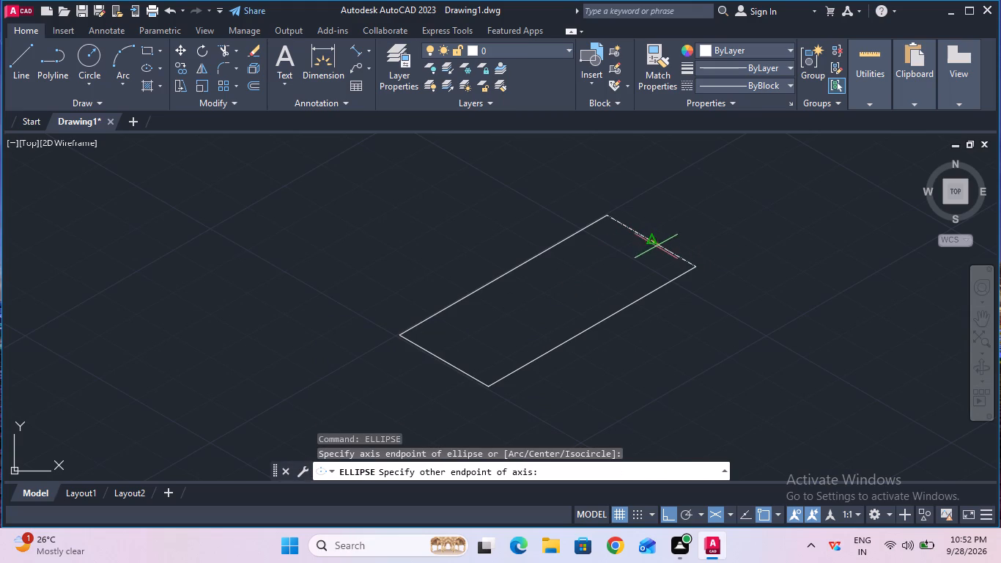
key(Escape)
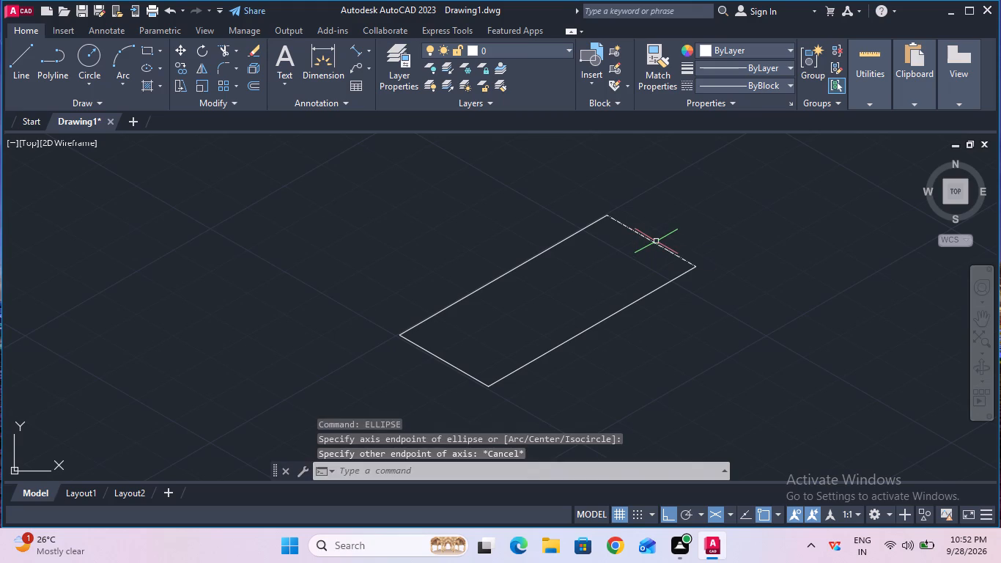
Draw an isocircle of radius 15 mm centred on the midpoint of the base's centre-line edge.
text(ell)
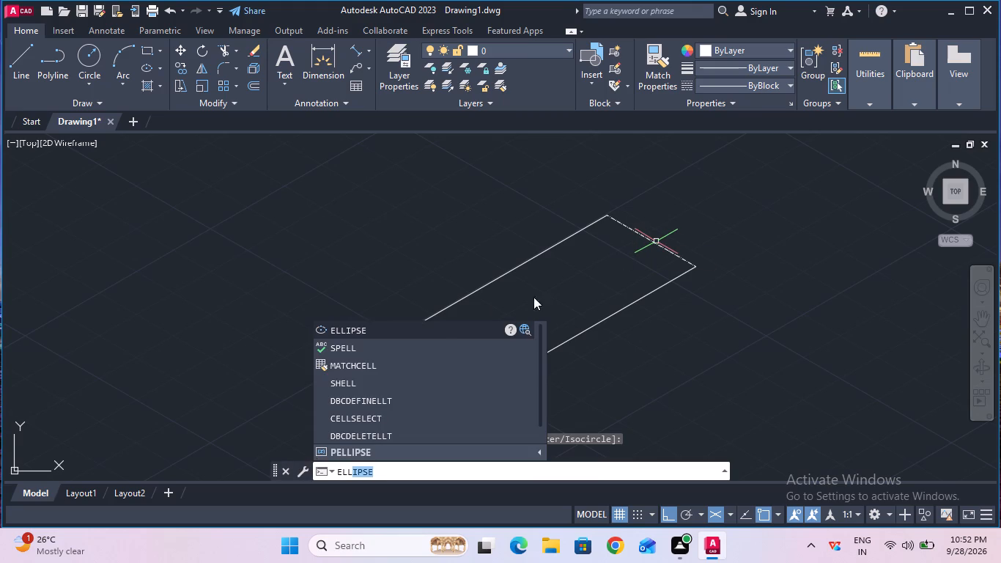
click(432, 330)
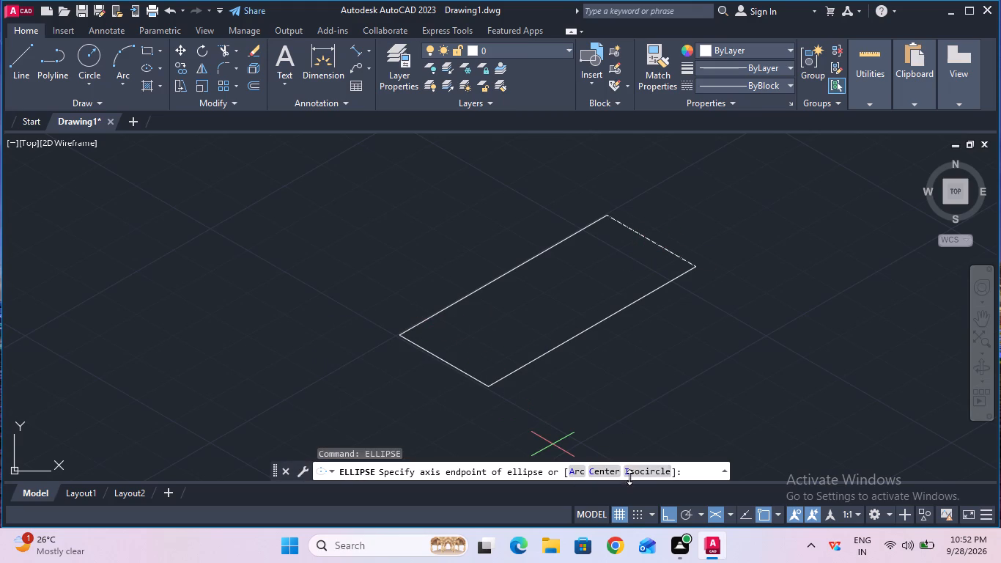
click(640, 472)
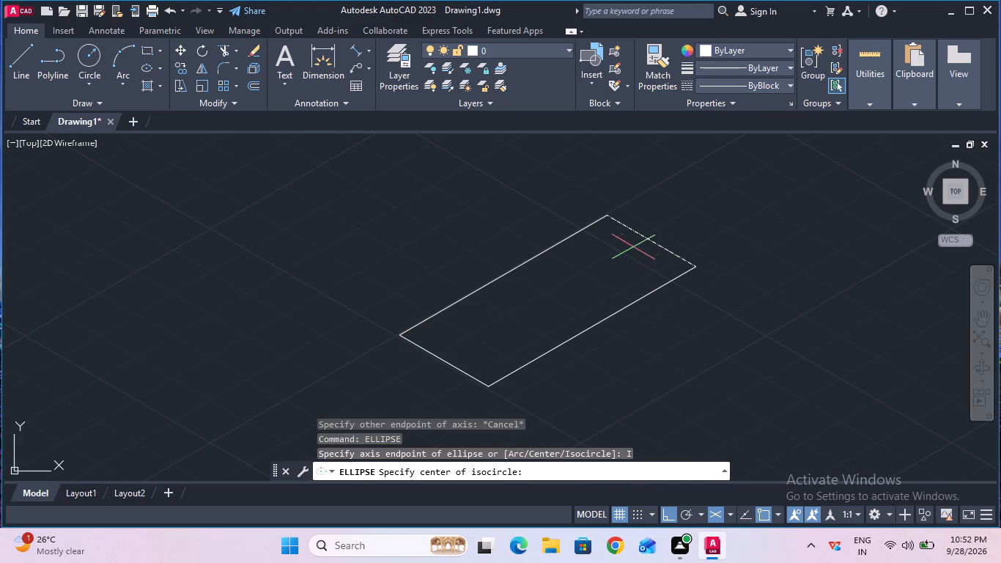
click(654, 240)
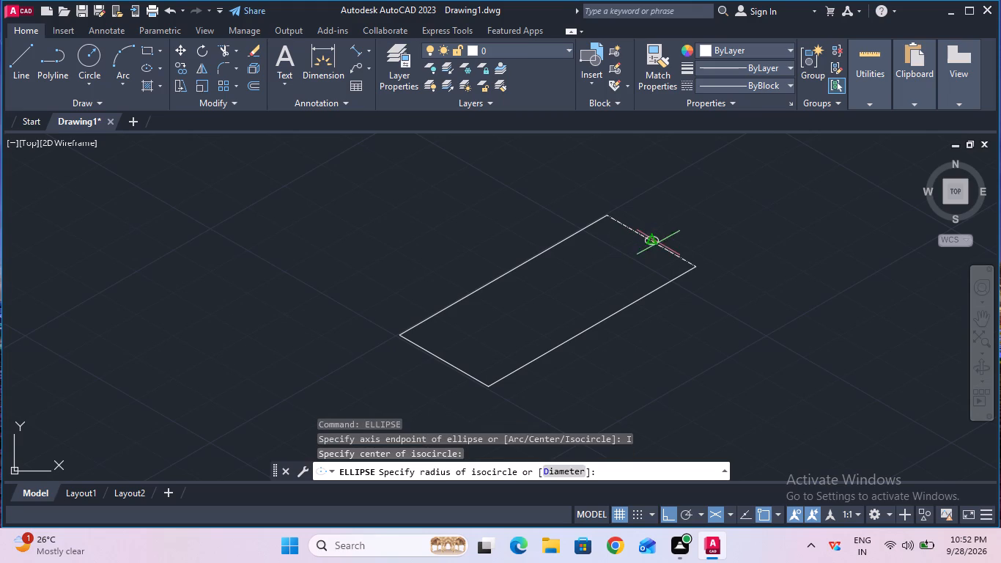
text(15)
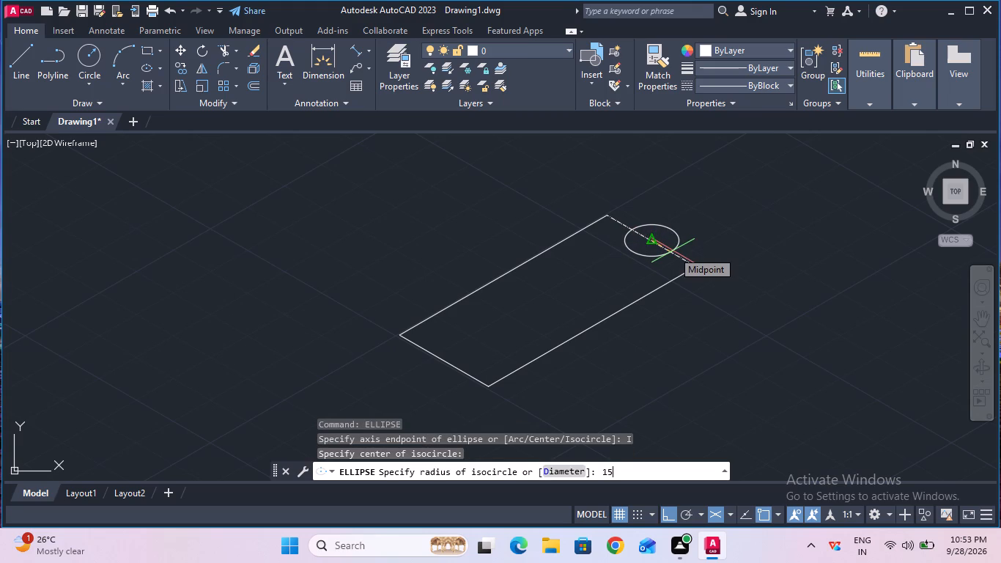
key(Return)
key(Escape)
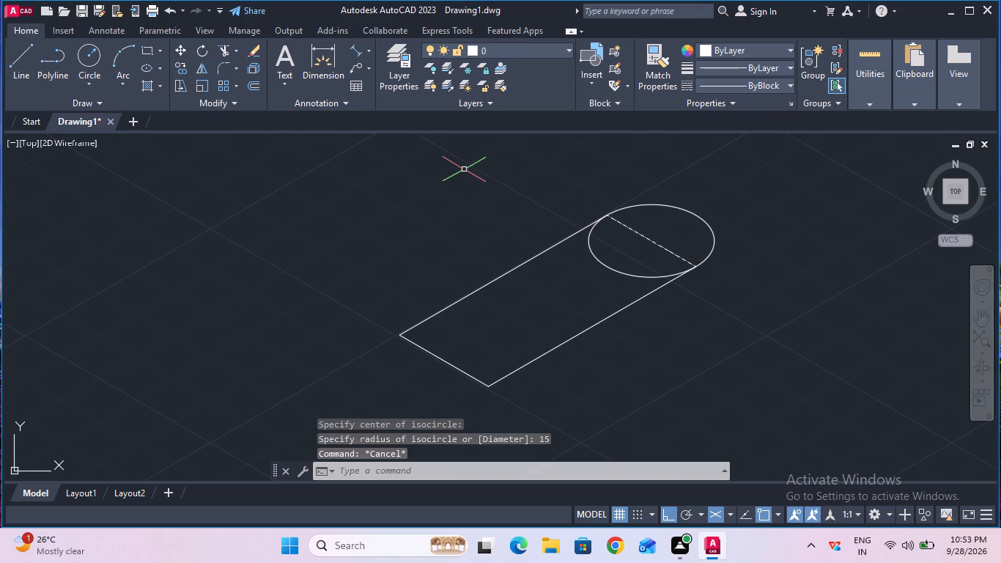
Trim away the part of the isocircle inside the base, leaving only the rounded end beyond the centre-line edge.
click(226, 51)
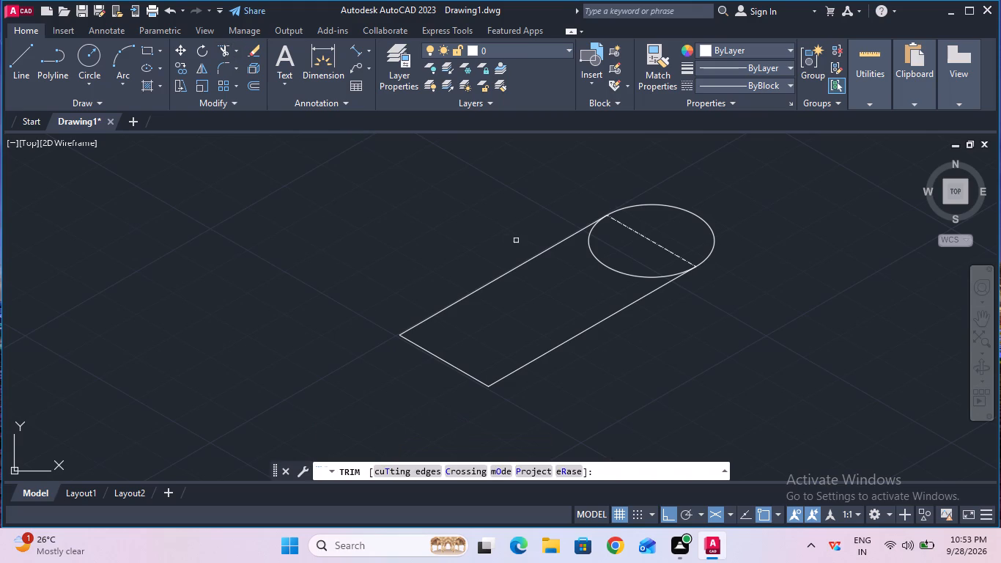
click(600, 263)
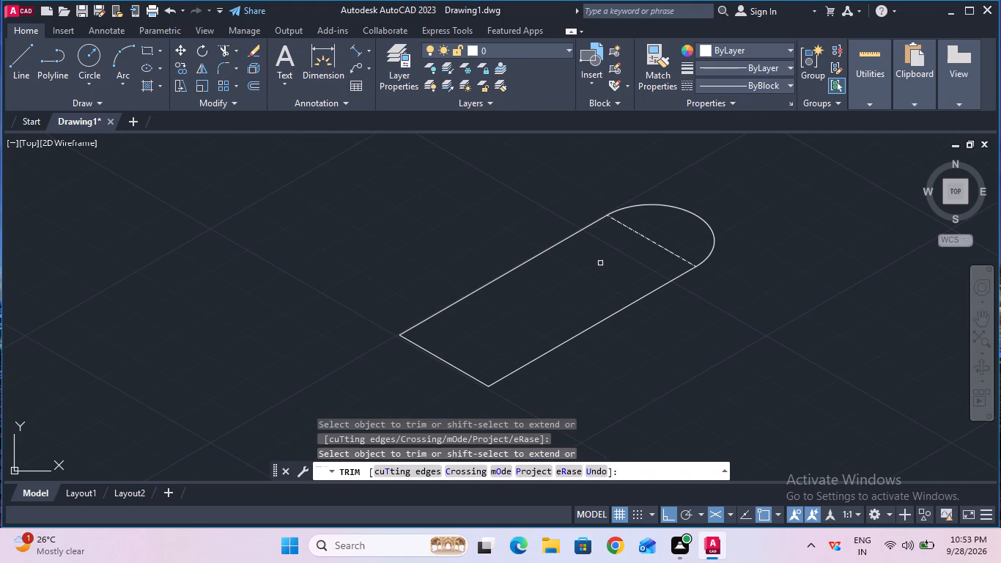
key(Escape)
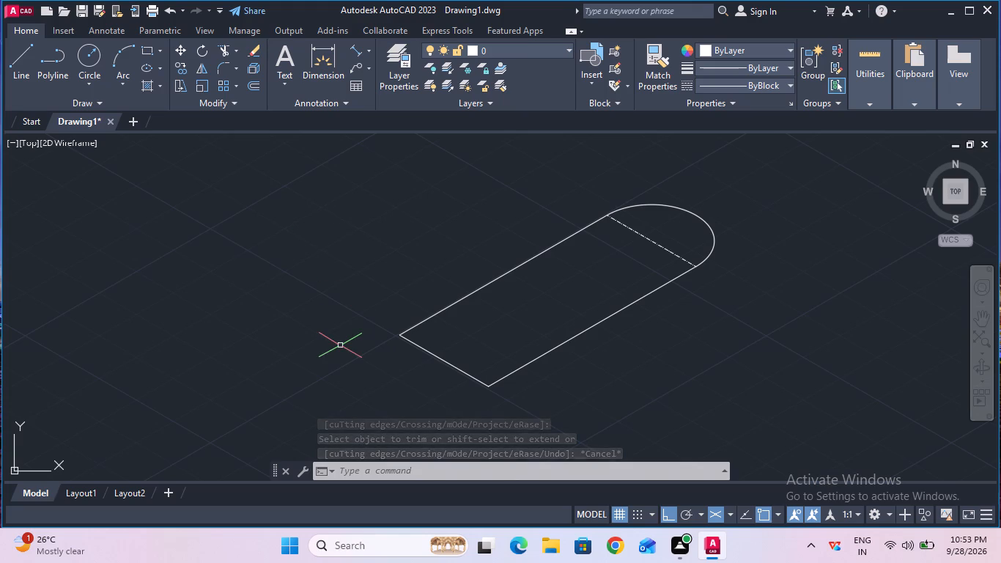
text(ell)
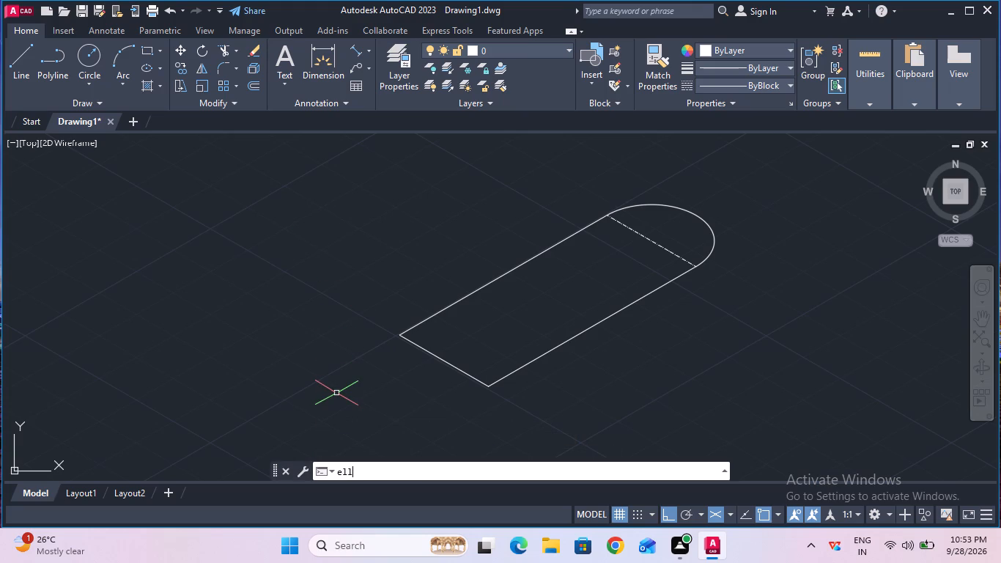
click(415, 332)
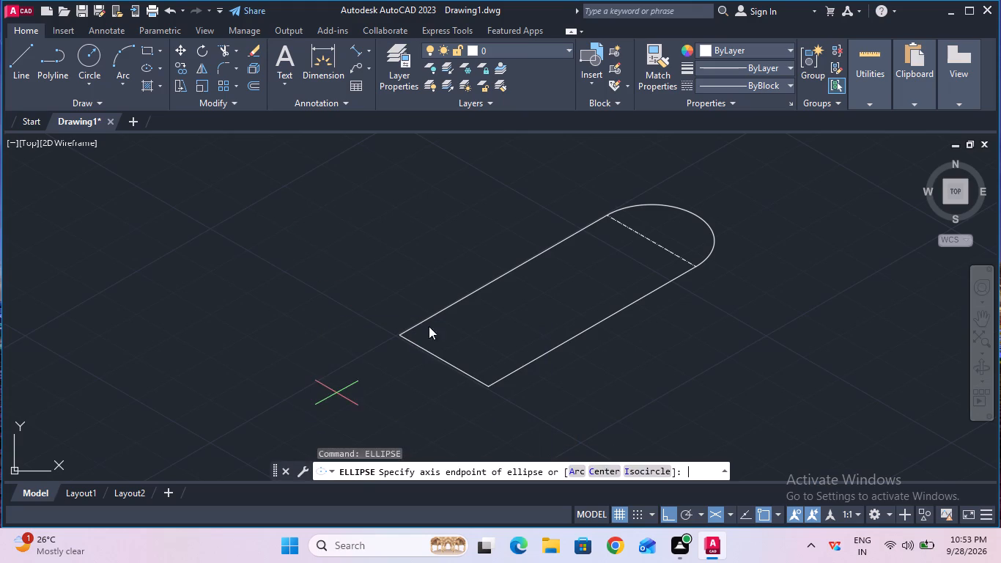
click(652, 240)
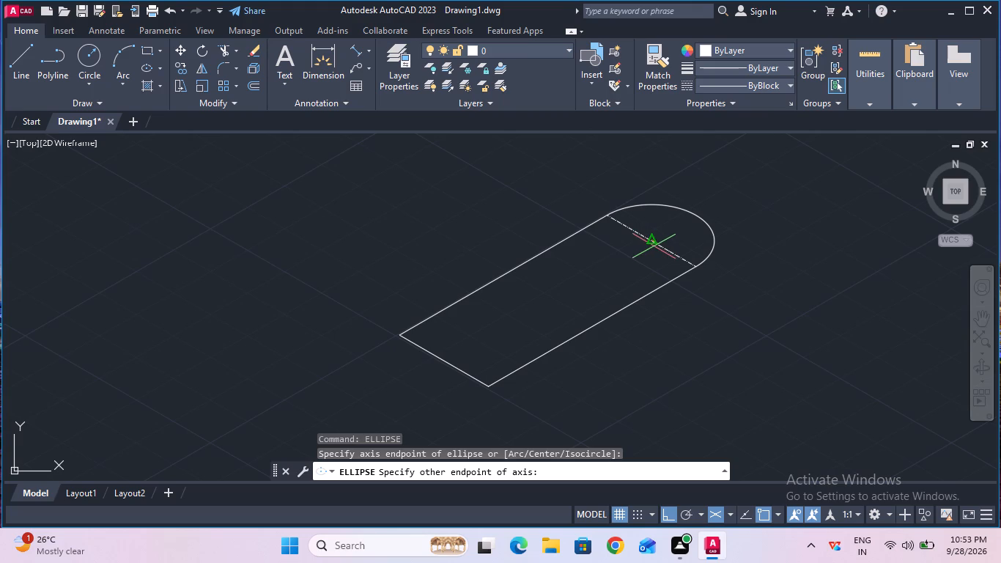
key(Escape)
Draw an isocircle of radius 7.5 mm centred on the midpoint of the centre line, concentric with the rounded end.
text(ell)
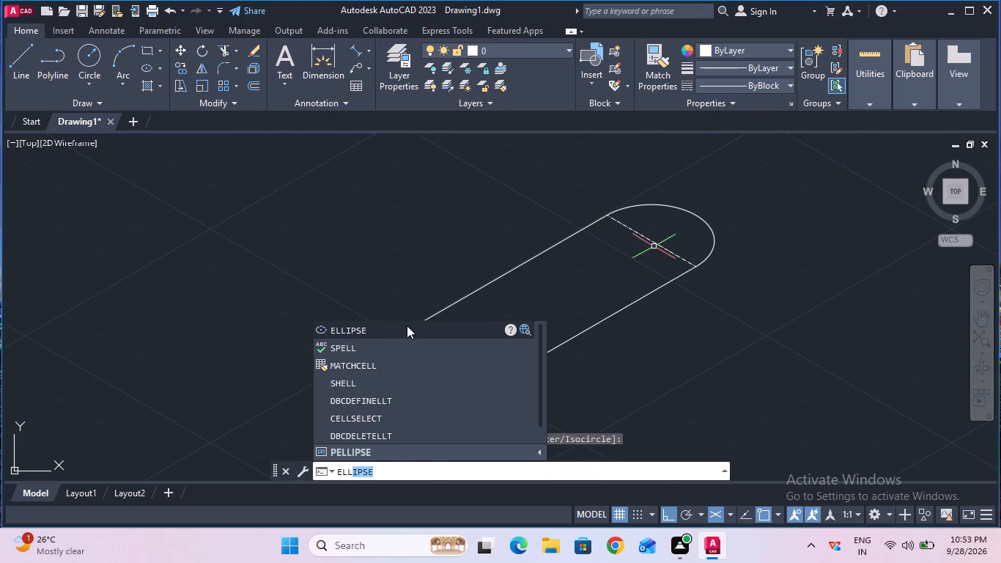
click(407, 325)
click(639, 469)
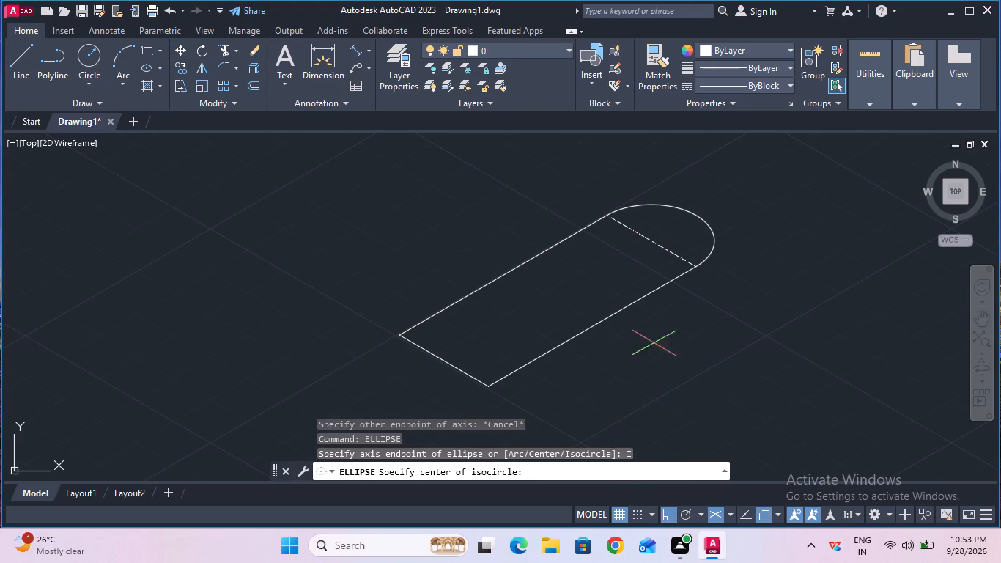
click(651, 240)
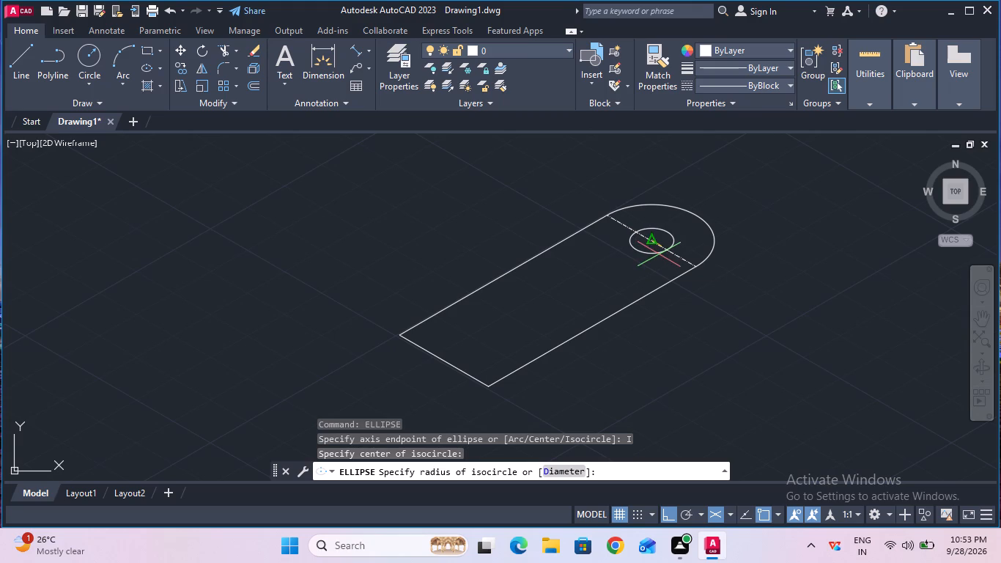
text(7.5)
key(Return)
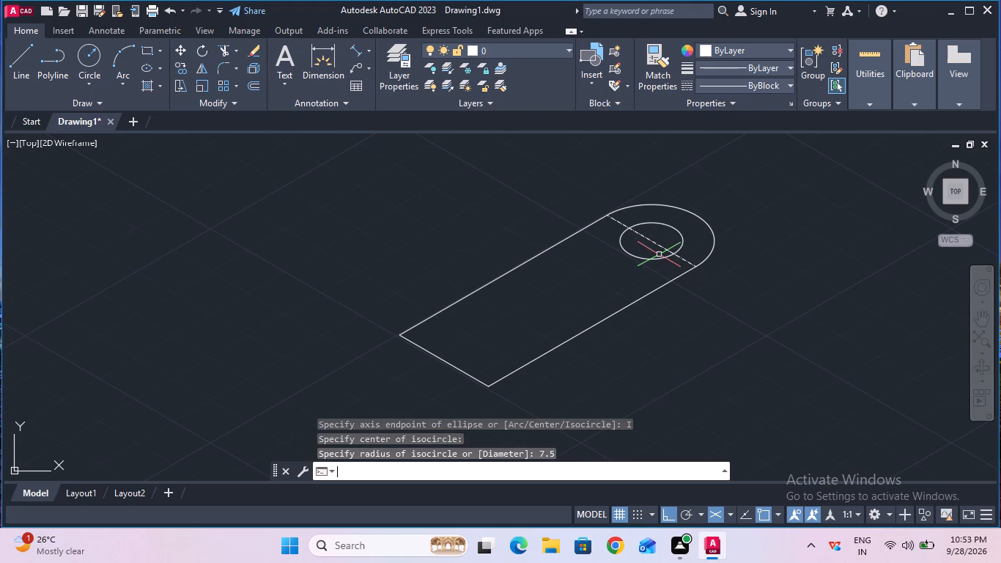
key(Escape)
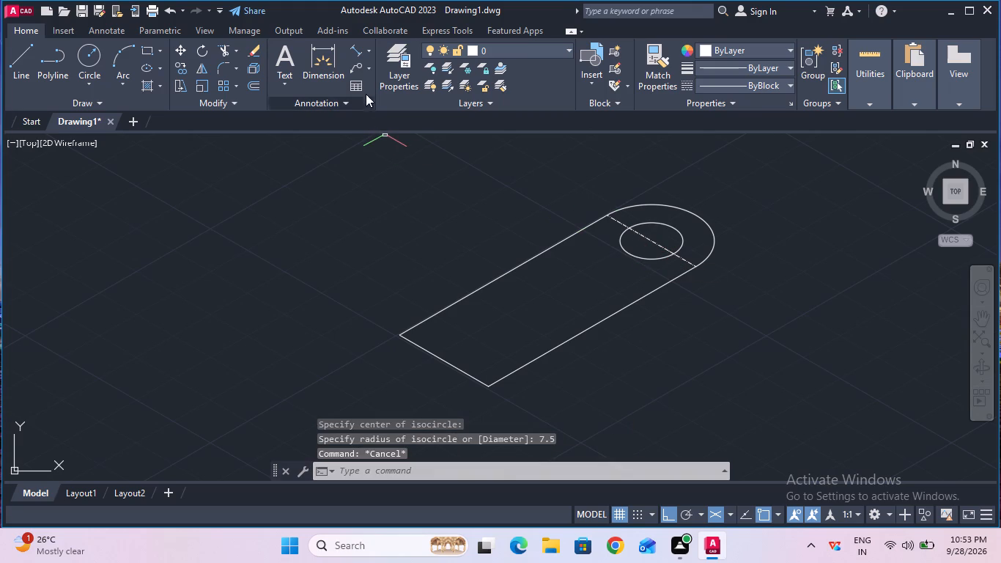
Measure the inner isocircle's diameter along the centre line with a temporary aligned dimension.
click(355, 56)
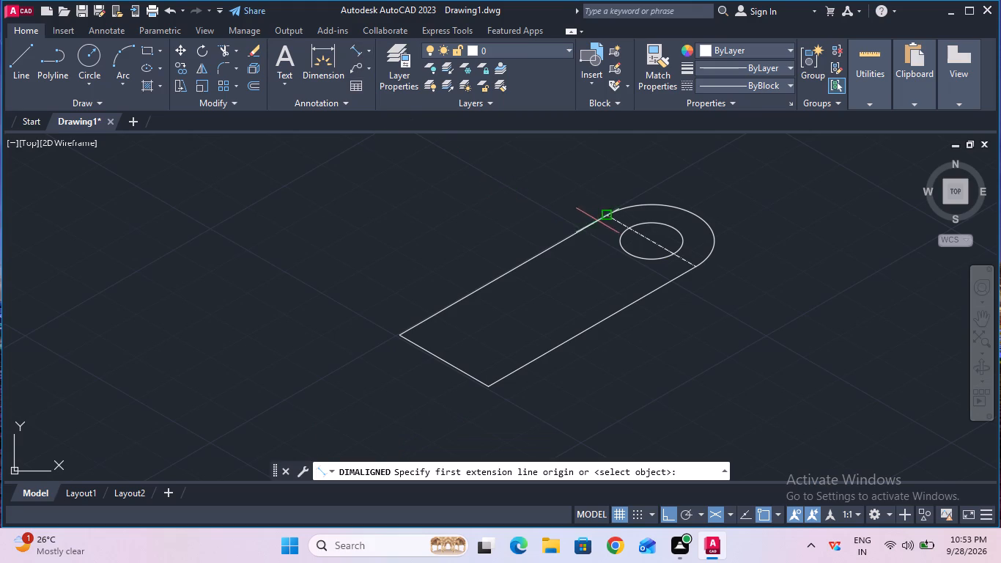
click(632, 229)
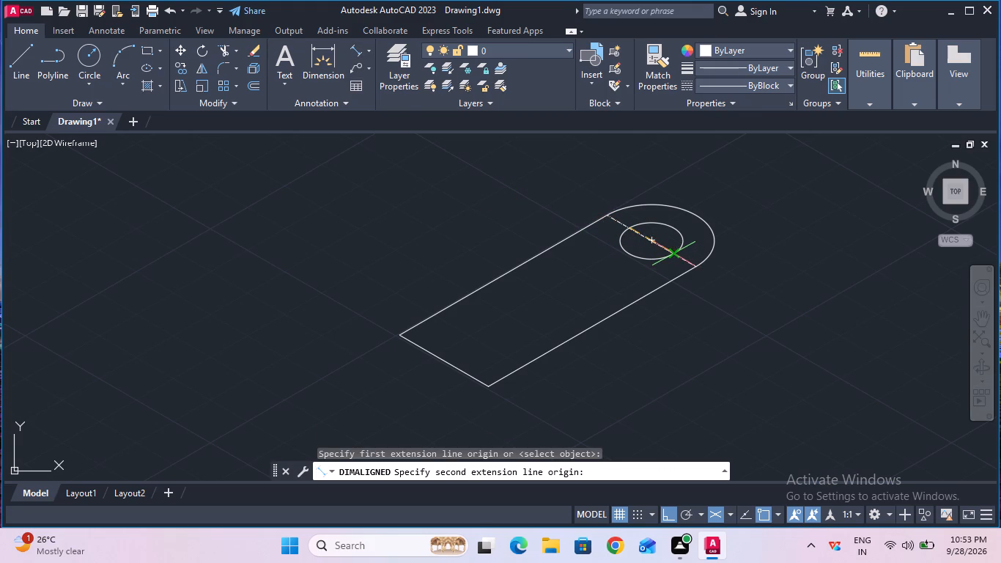
click(672, 251)
key(Escape)
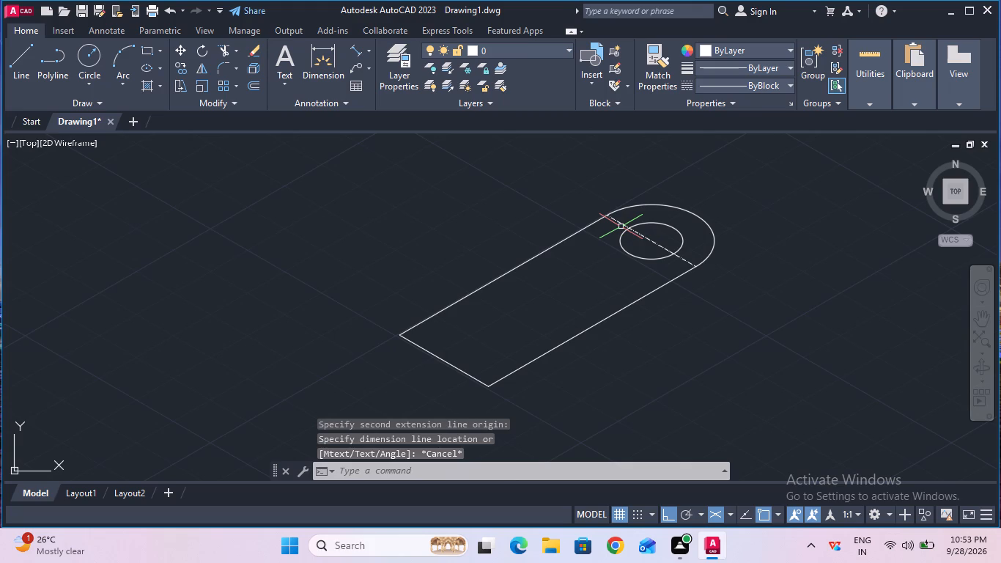
Copy the base's front long edge 10 mm straight down, using the right isoplane.
ctrl+scroll(621, 227, down, 1)
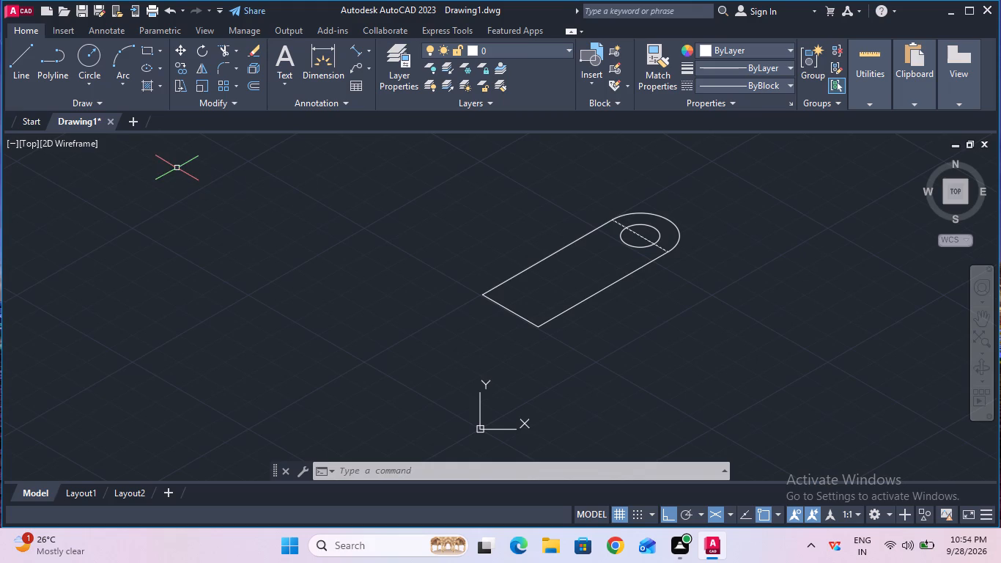
click(187, 65)
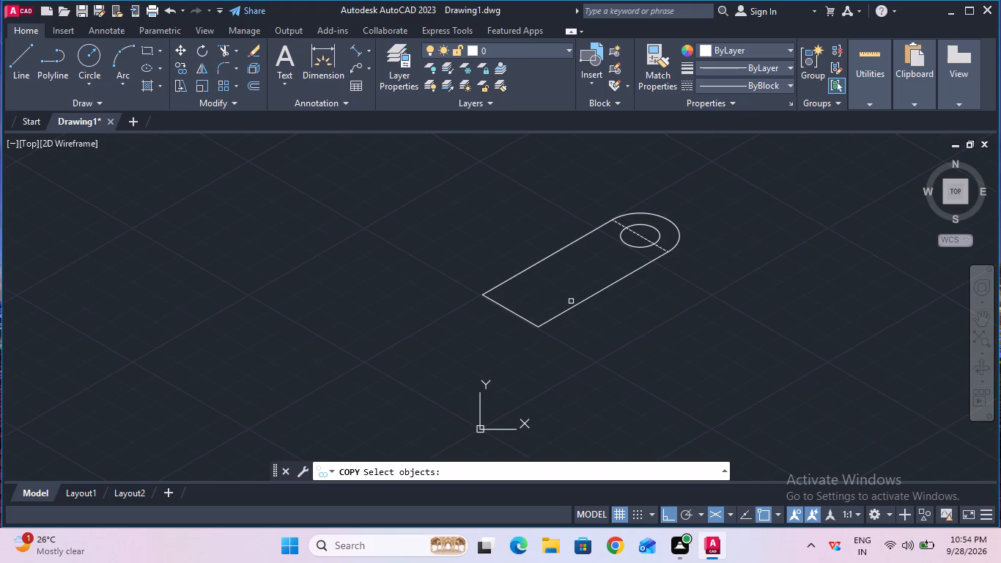
click(575, 304)
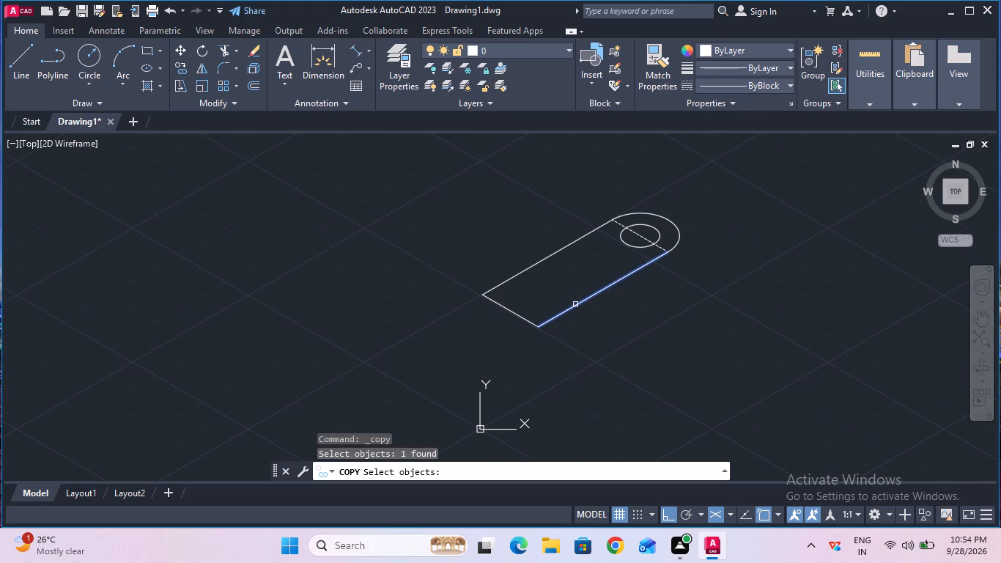
key(Return)
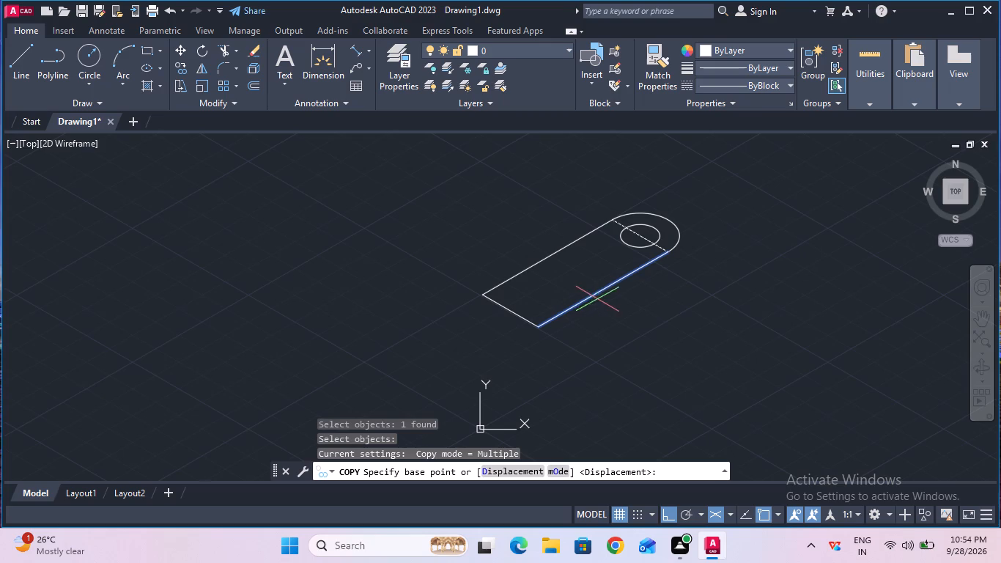
click(603, 288)
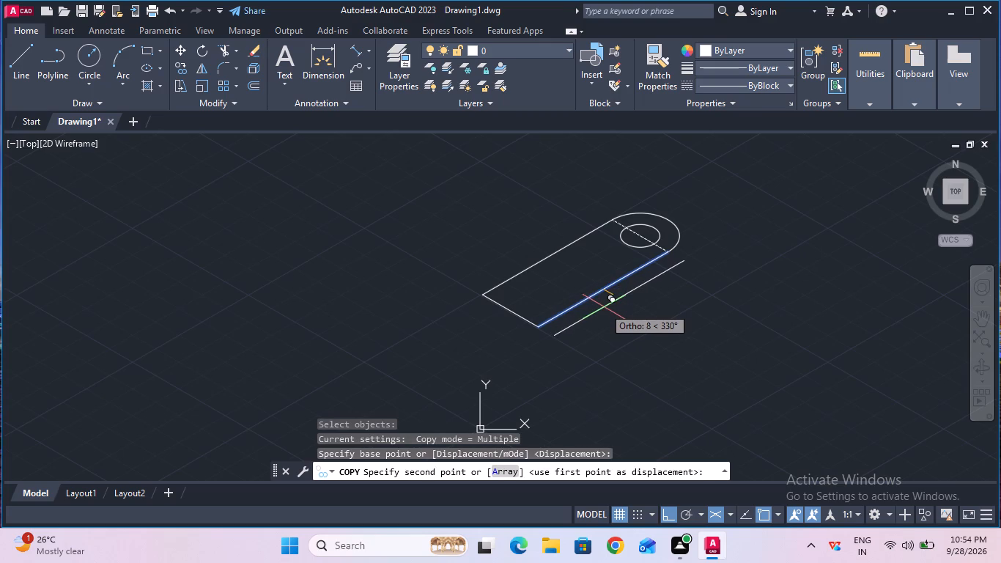
key(F5)
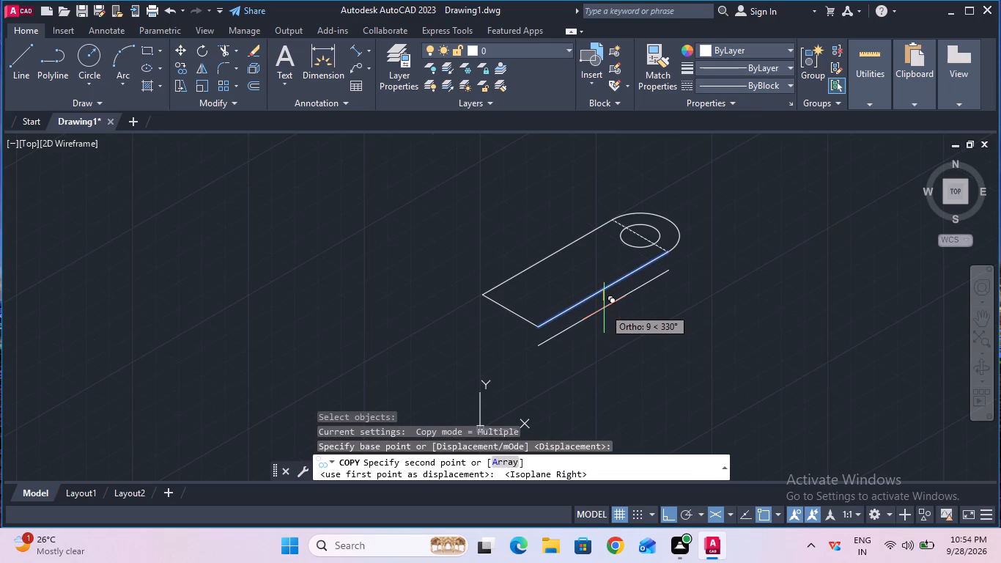
text(10)
key(Return)
key(Escape)
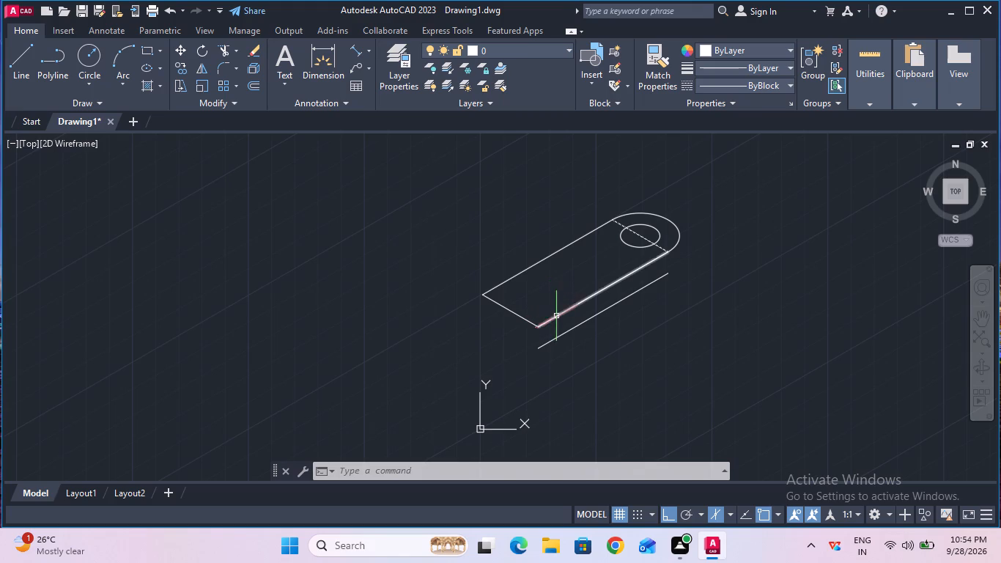
Draw a 20 mm vertical line down from the left corner of the base's square end.
click(26, 67)
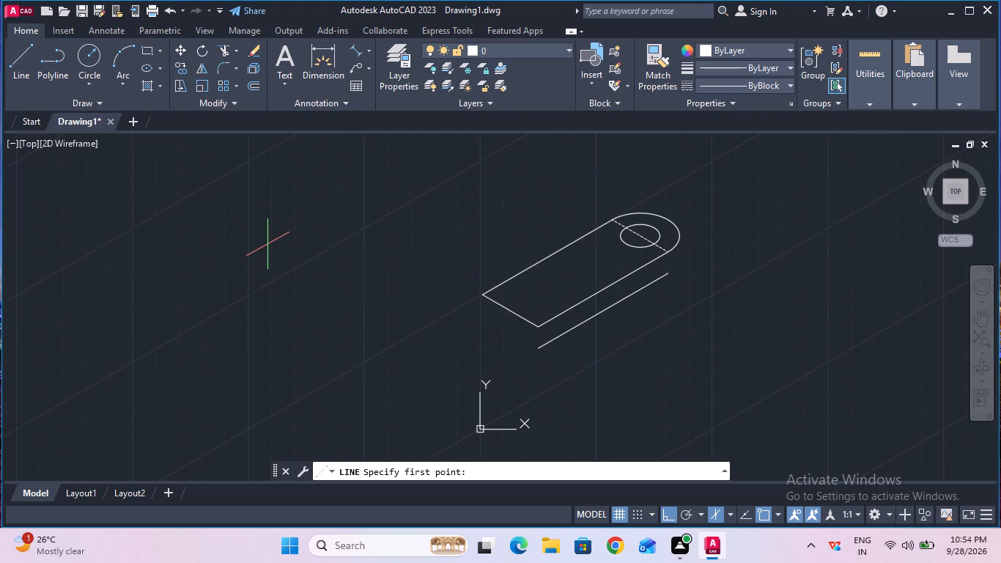
click(484, 291)
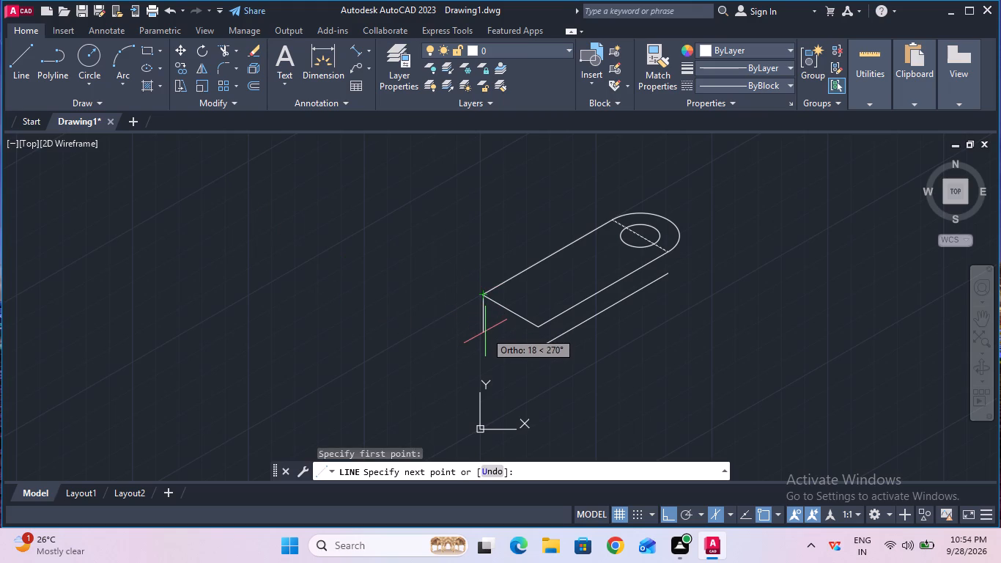
text(20)
key(Return)
key(Escape)
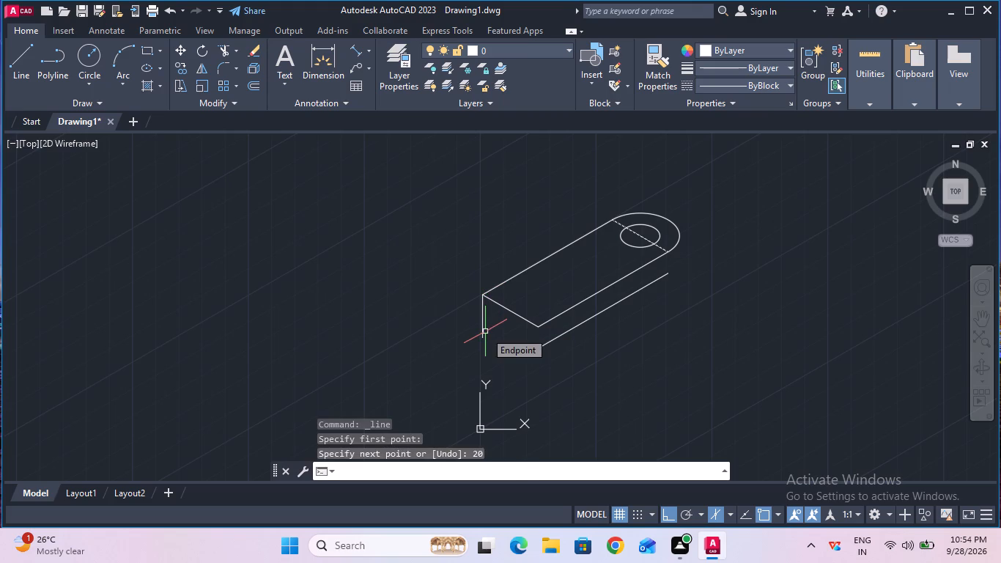
Draw a 20 mm vertical line down from the front corner of the base's square end.
click(23, 81)
click(539, 328)
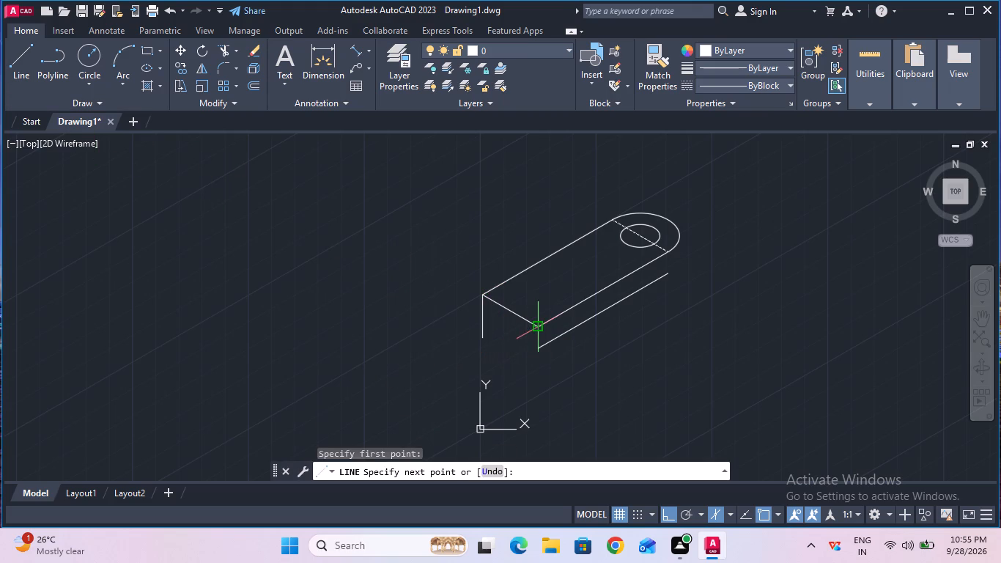
key(2)
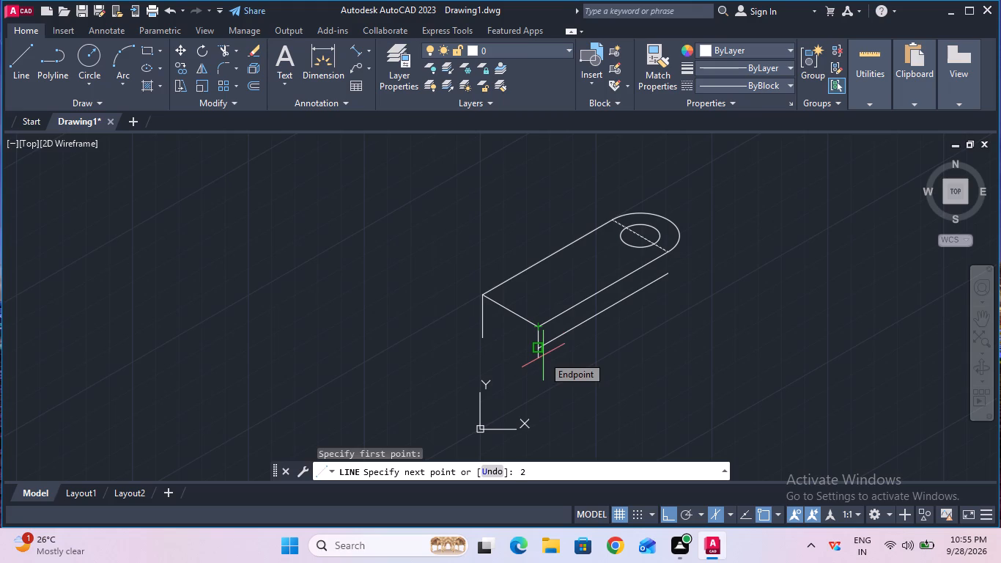
key(0)
key(Return)
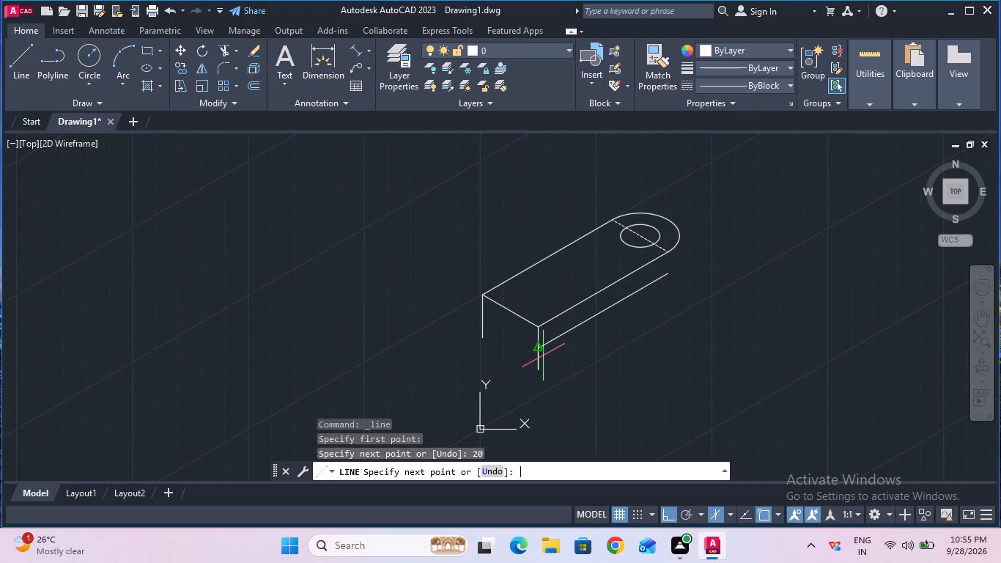
key(Escape)
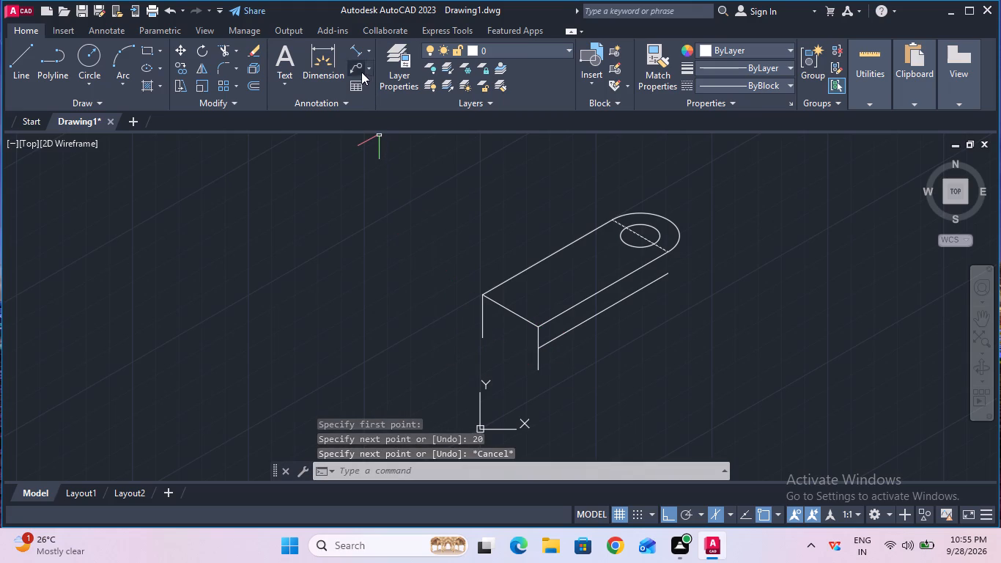
Measure the two vertical lines at the base's square end with temporary aligned dimensions.
click(360, 53)
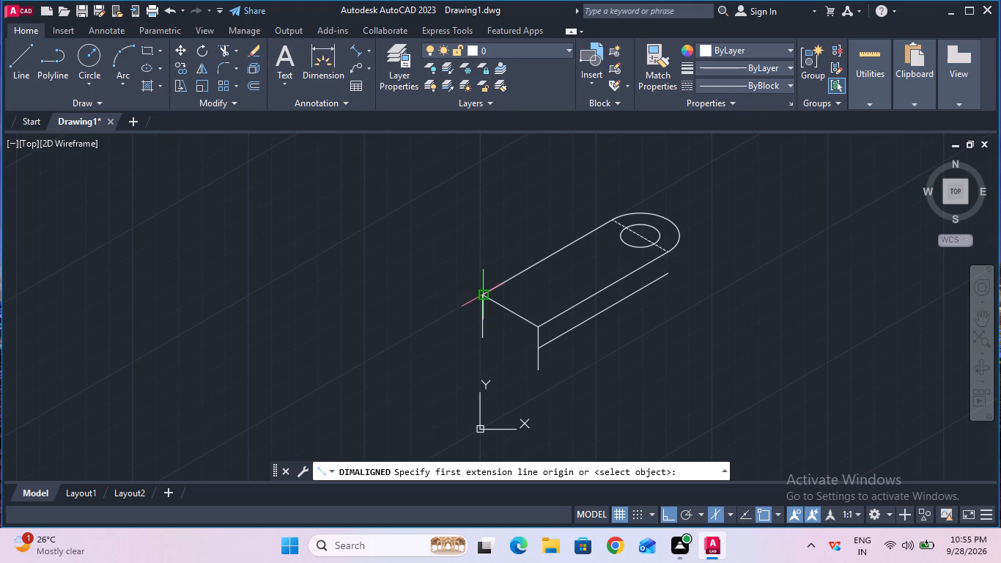
click(481, 295)
click(479, 336)
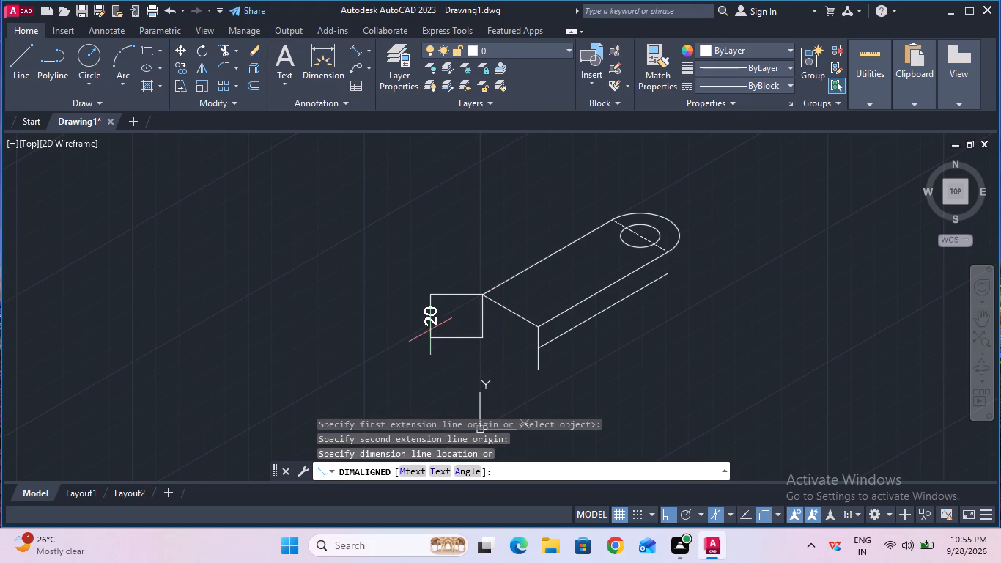
key(Escape)
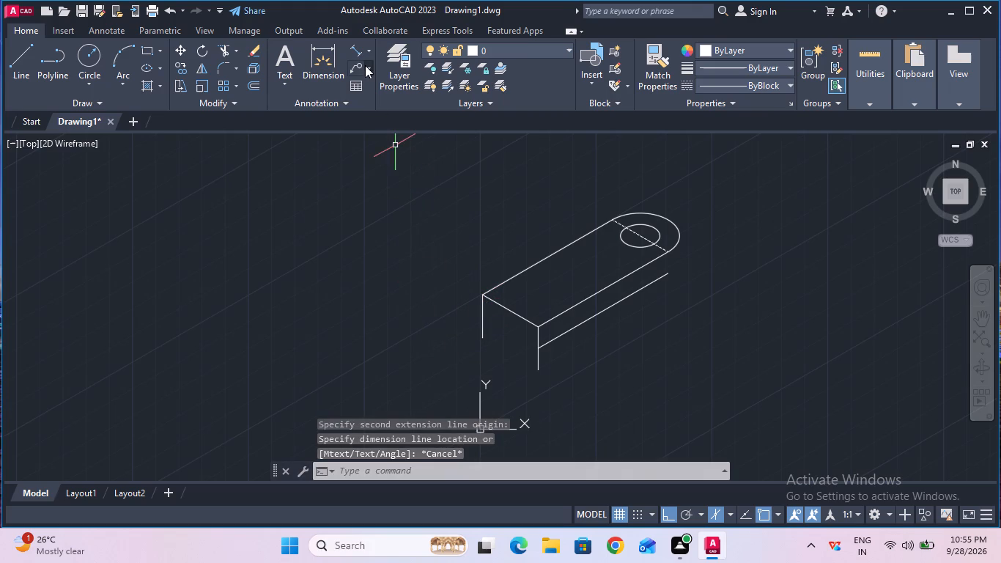
click(360, 48)
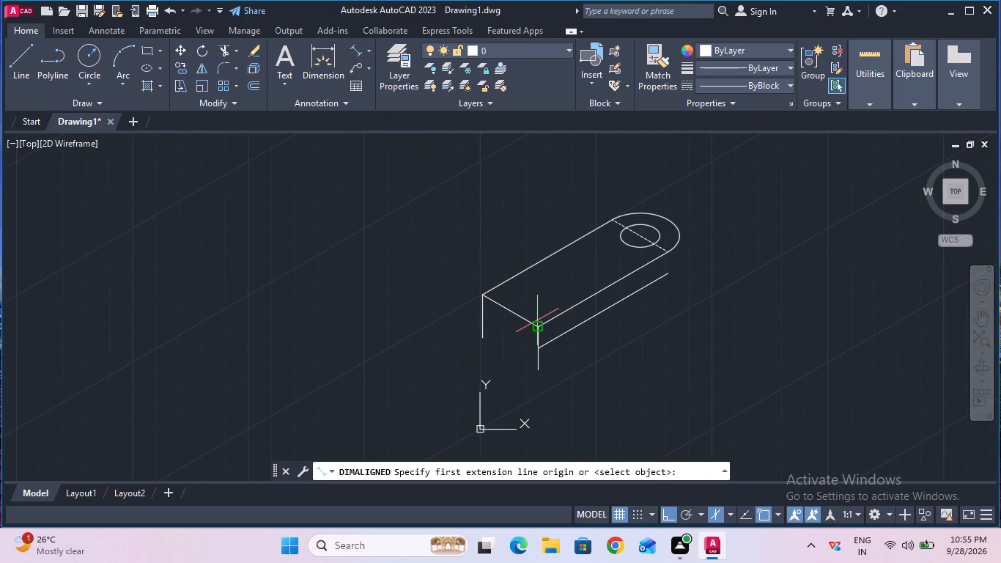
click(537, 320)
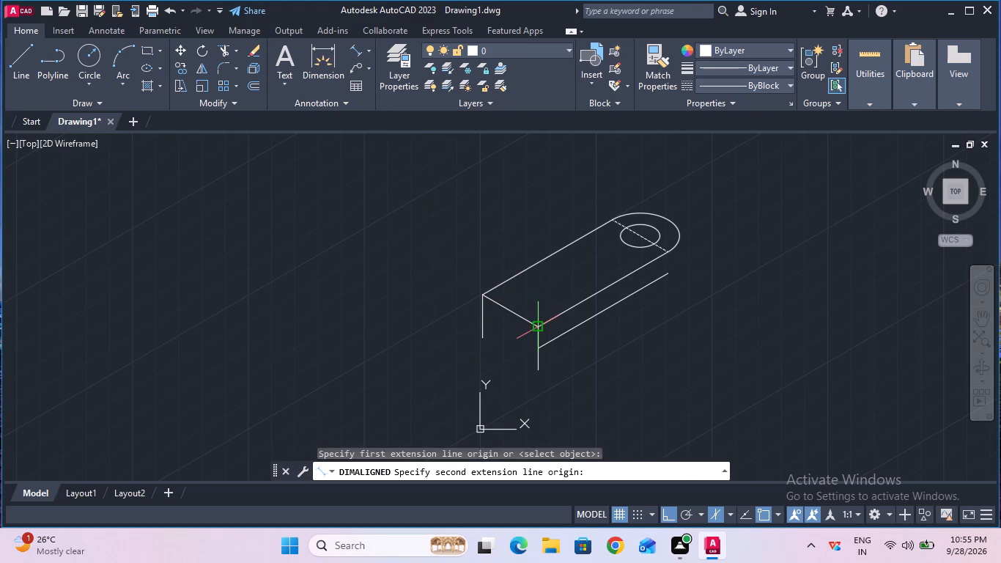
click(541, 330)
key(Escape)
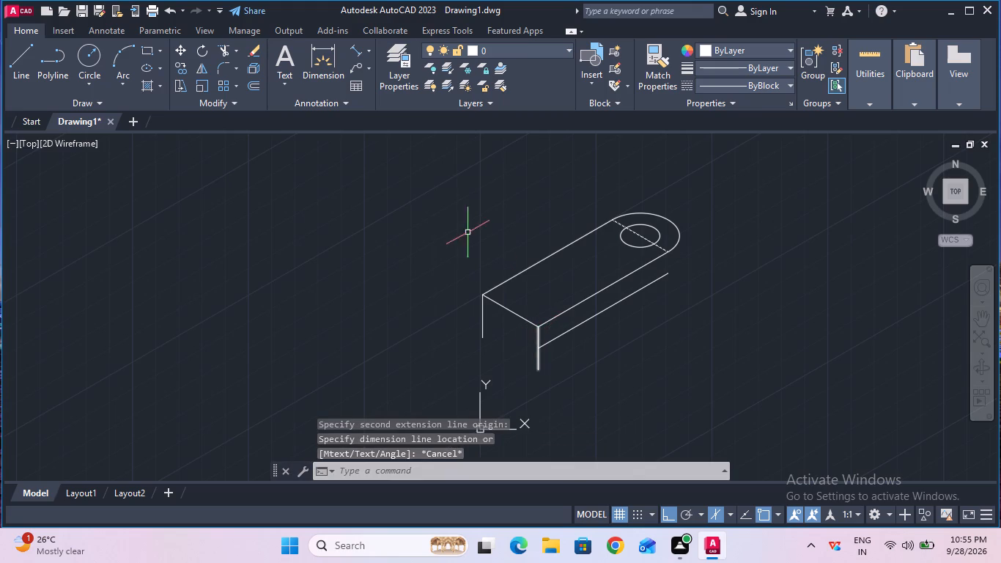
click(352, 54)
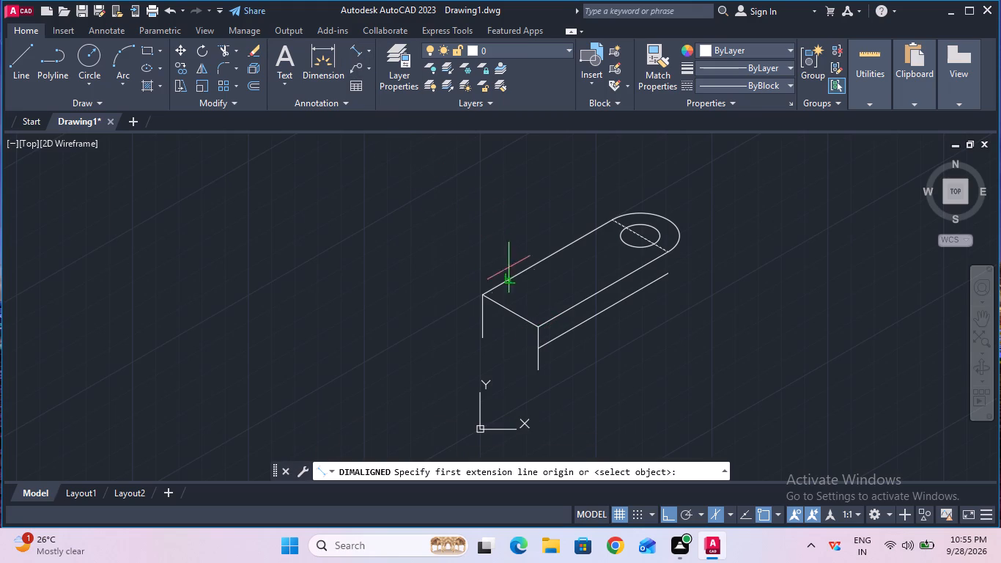
click(538, 324)
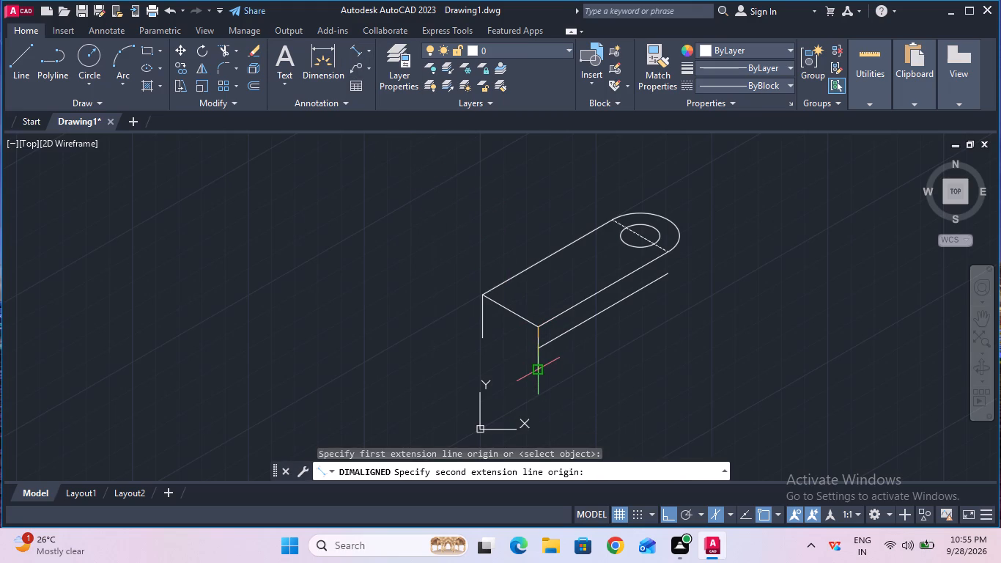
click(539, 370)
key(Escape)
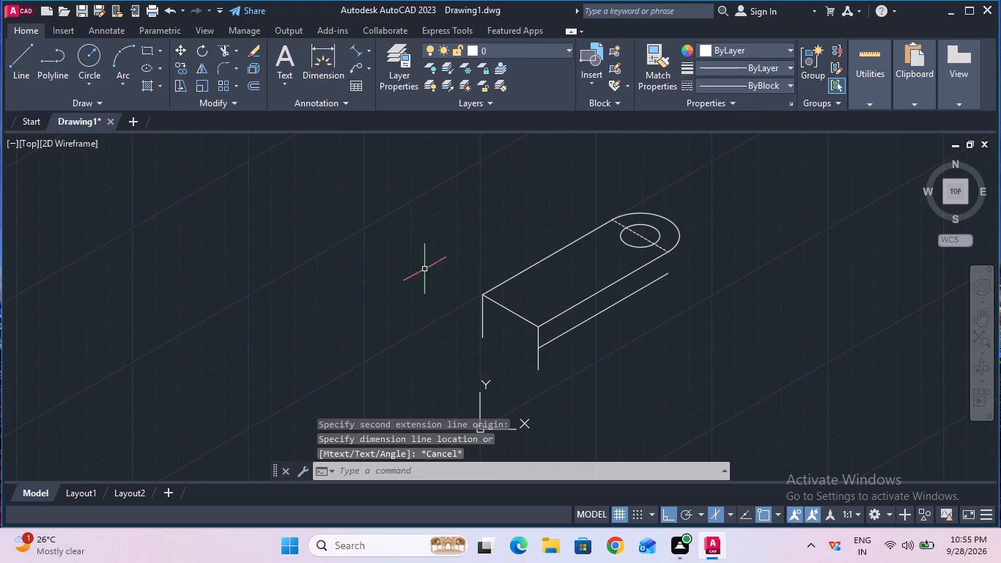
Draw a CENTER linetype line joining the lower ends of the two vertical lines at the square end, using the left isoplane.
click(751, 87)
click(757, 130)
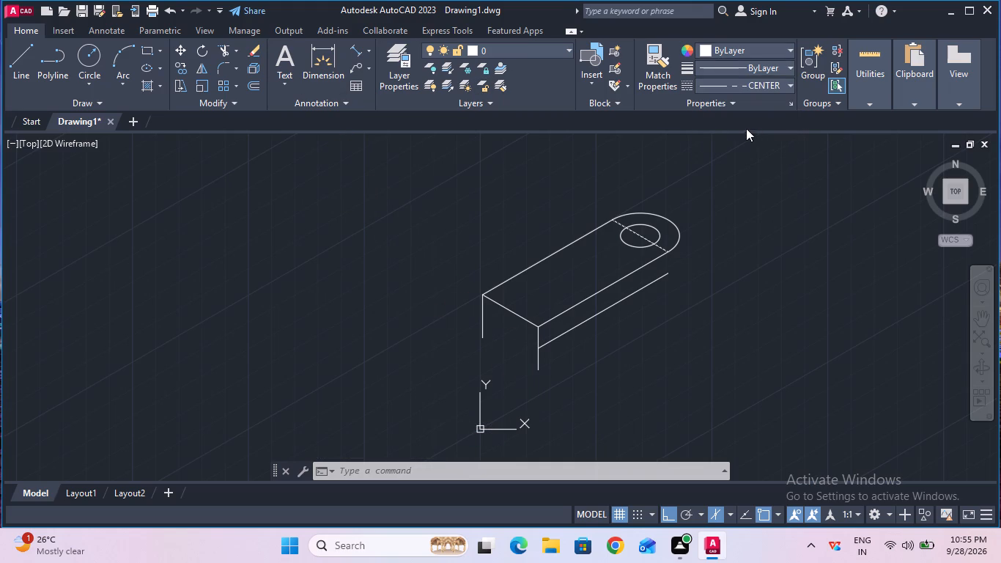
click(28, 67)
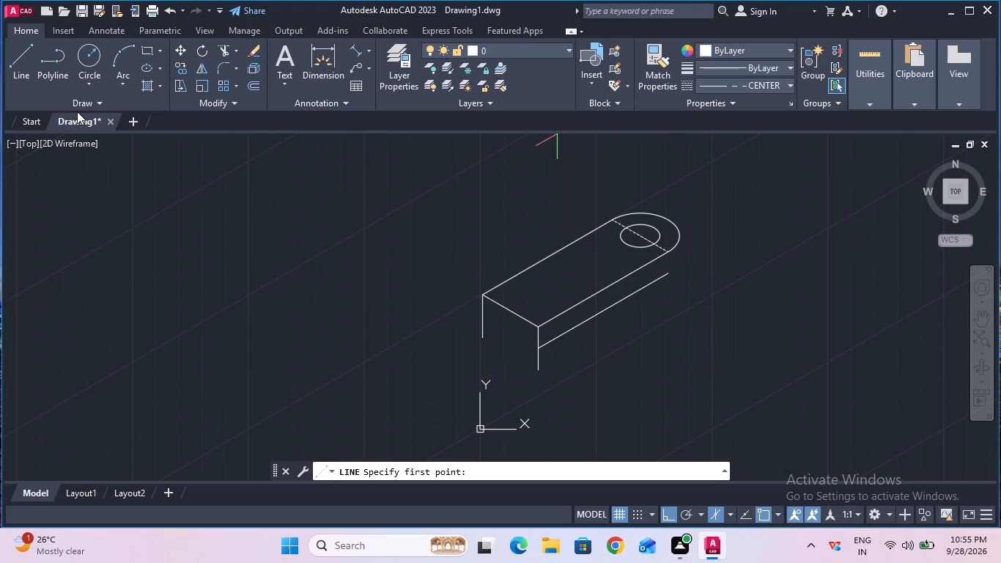
click(481, 341)
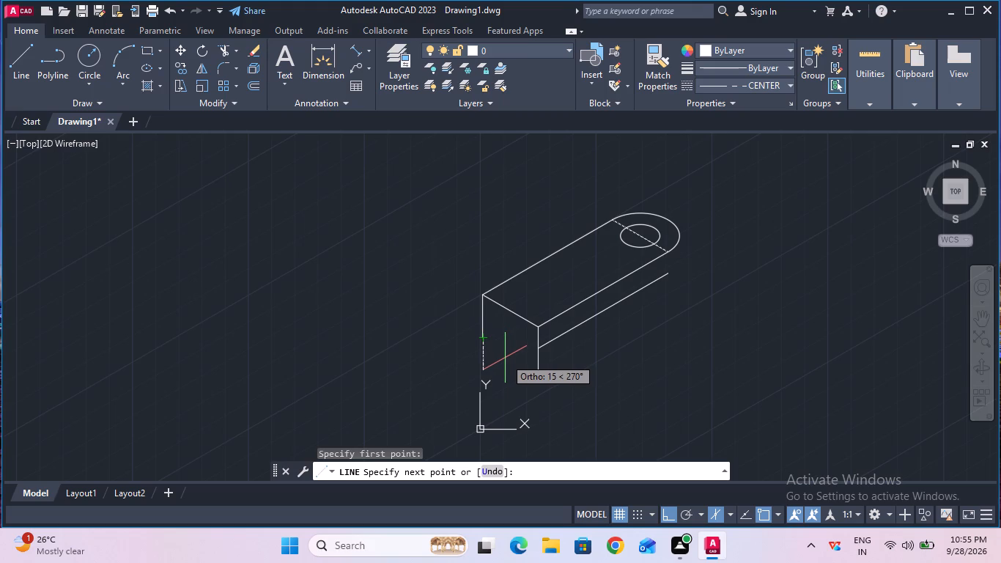
key(F5)
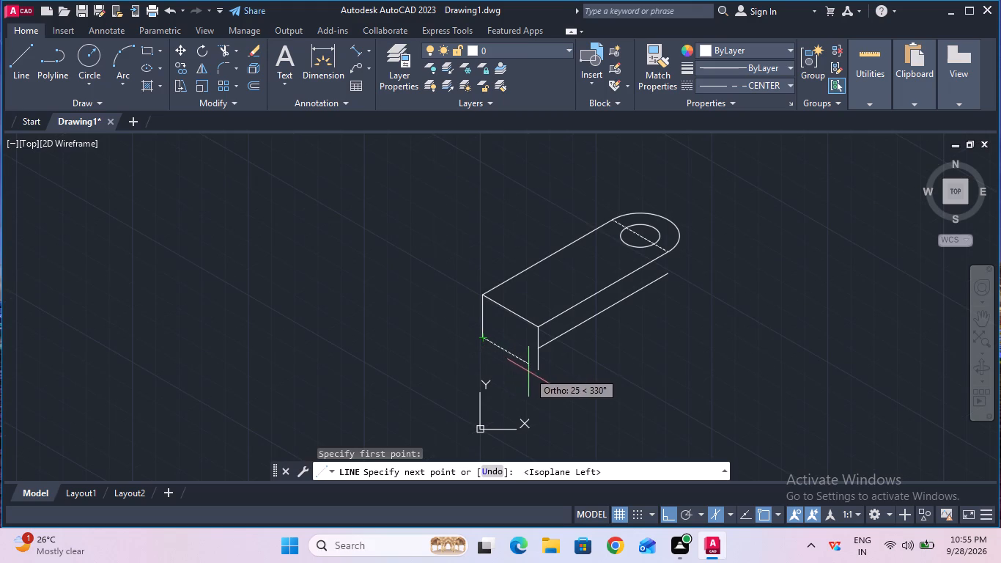
click(537, 374)
key(Escape)
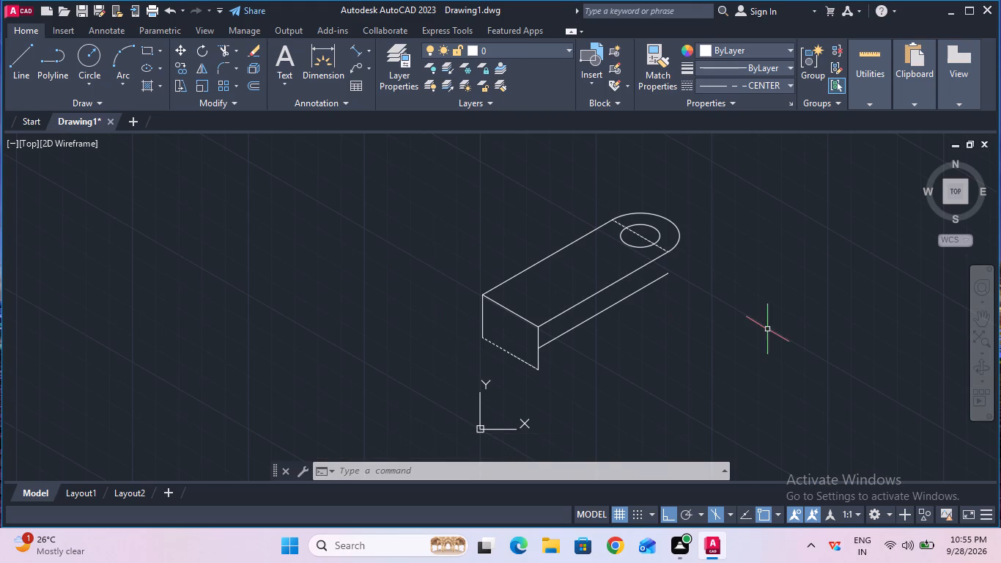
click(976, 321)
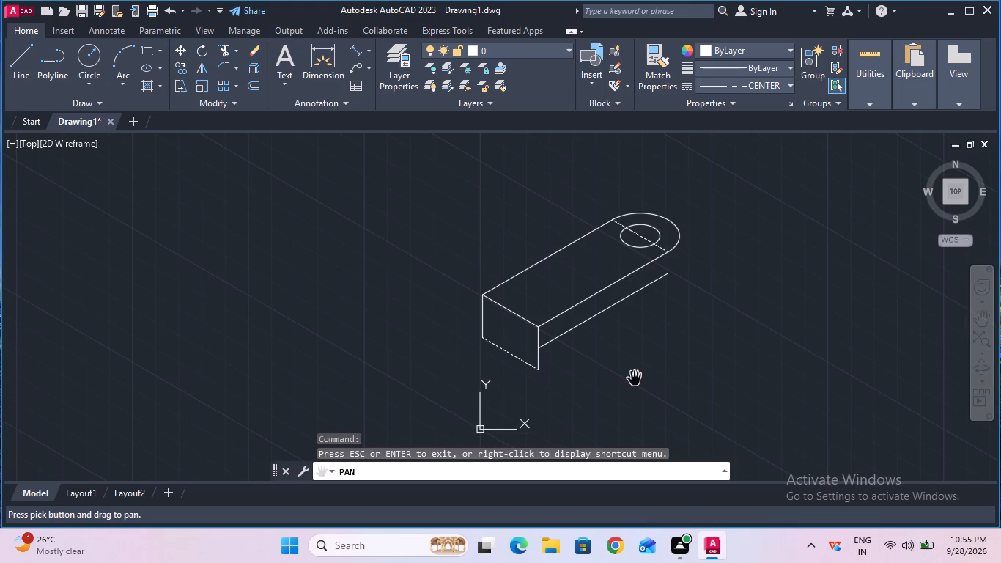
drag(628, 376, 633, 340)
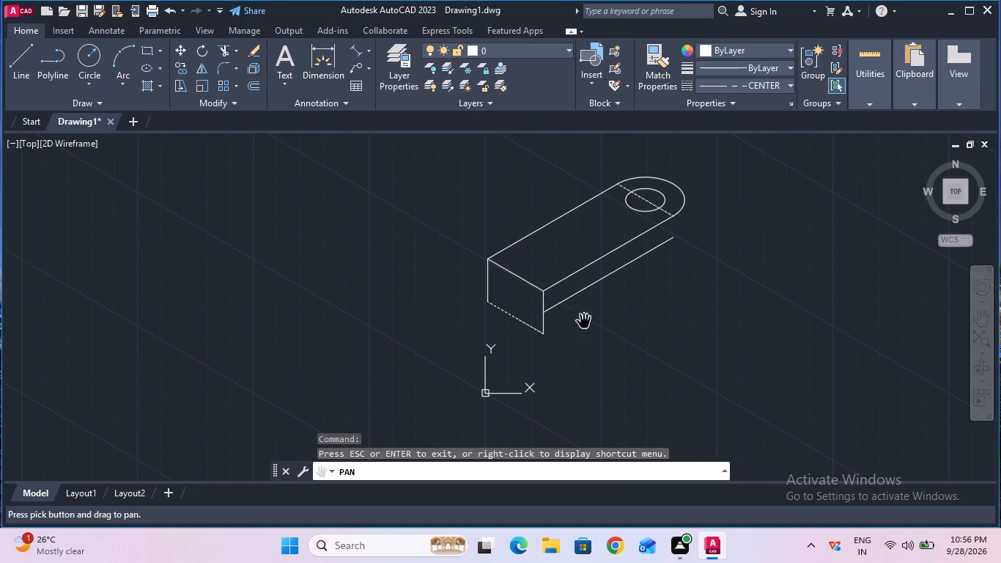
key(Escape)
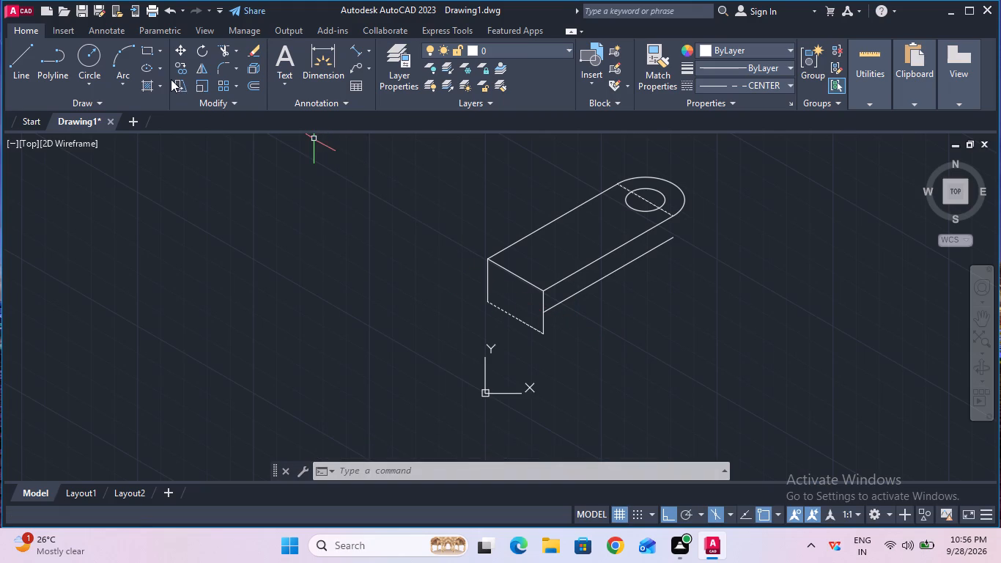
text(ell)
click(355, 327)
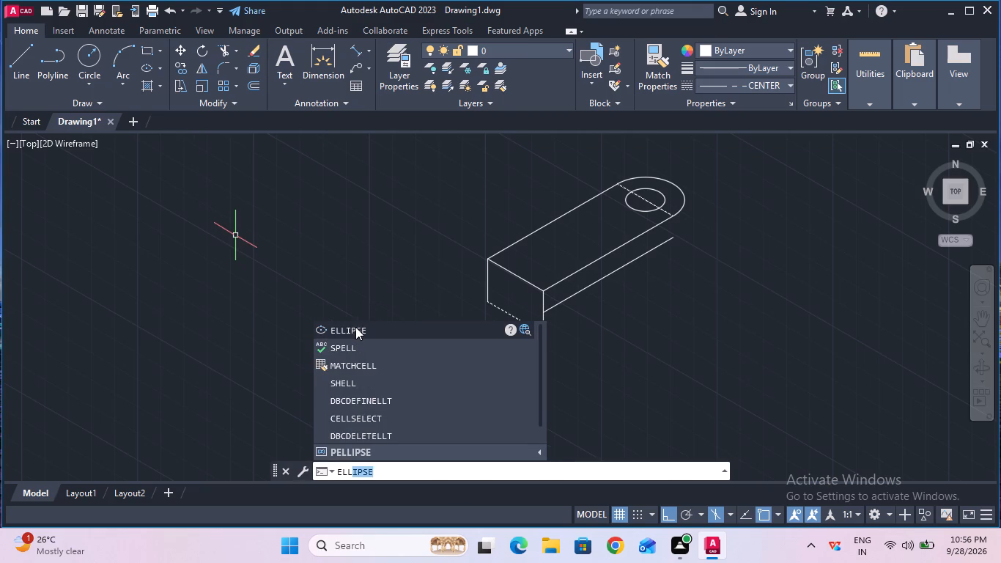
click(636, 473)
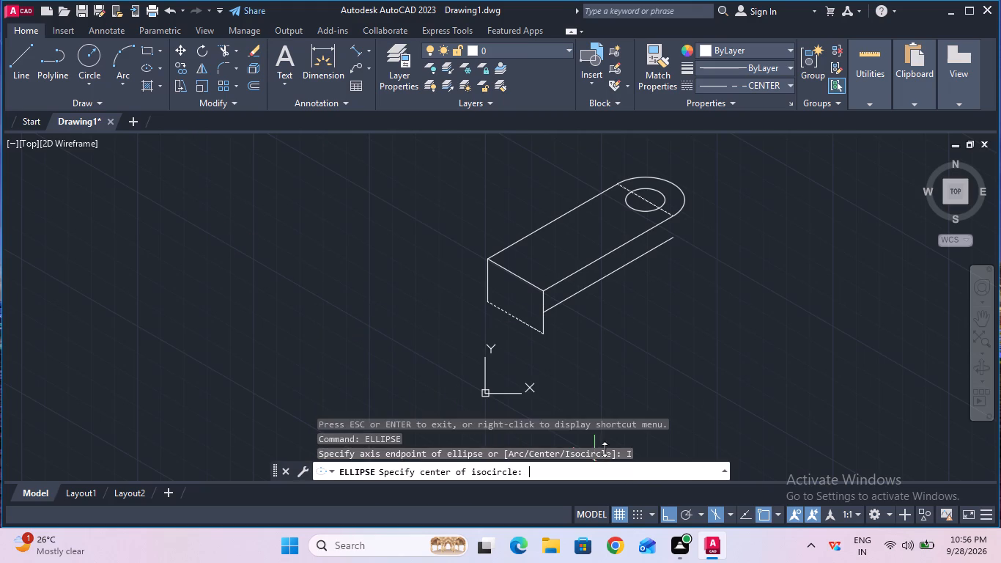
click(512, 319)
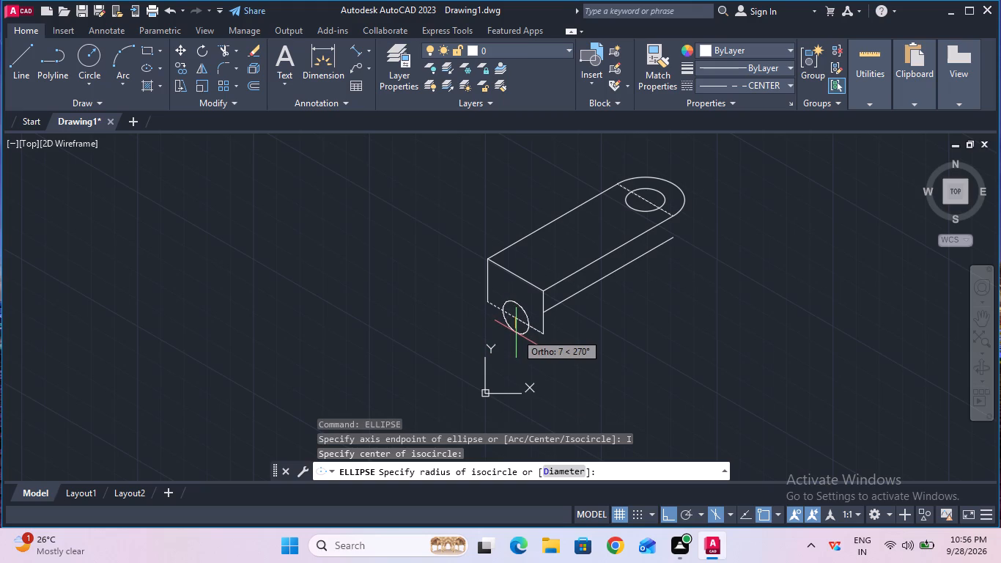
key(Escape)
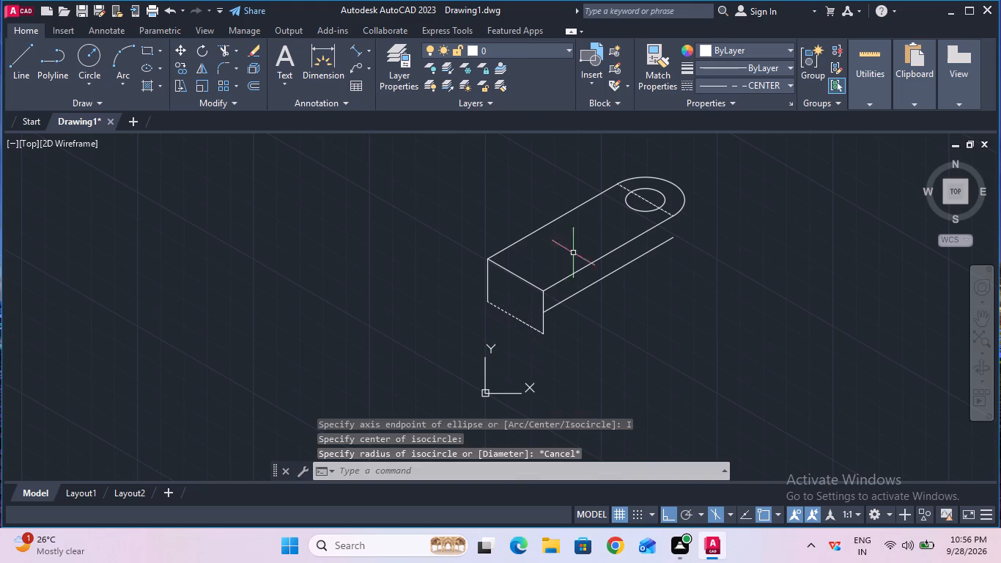
Set the current linetype back to ByBlock.
click(747, 88)
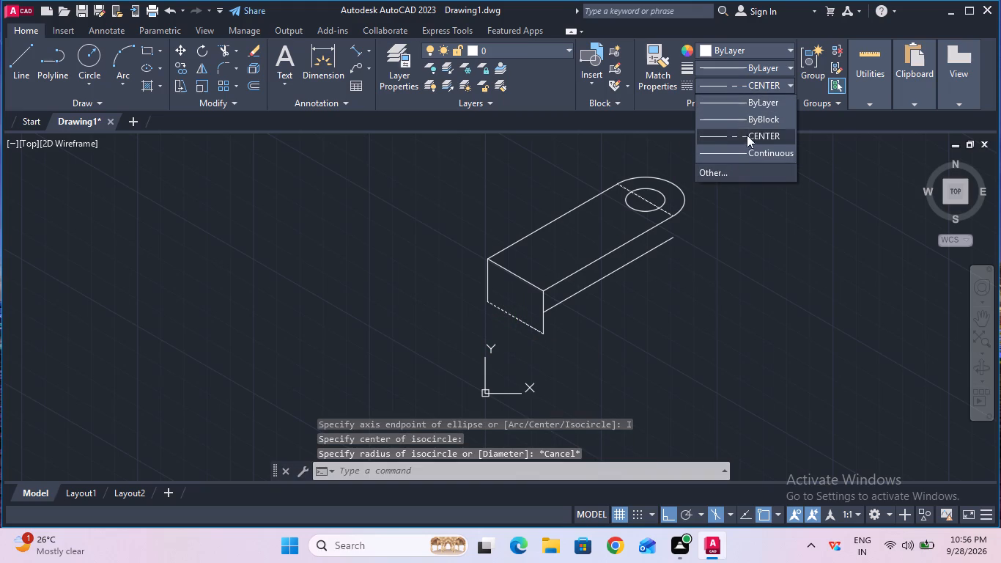
click(745, 117)
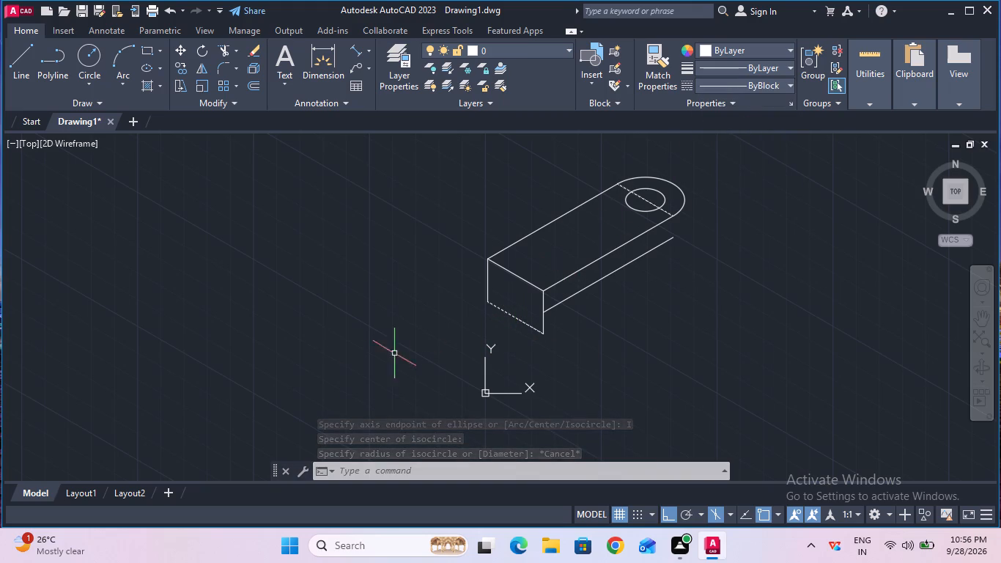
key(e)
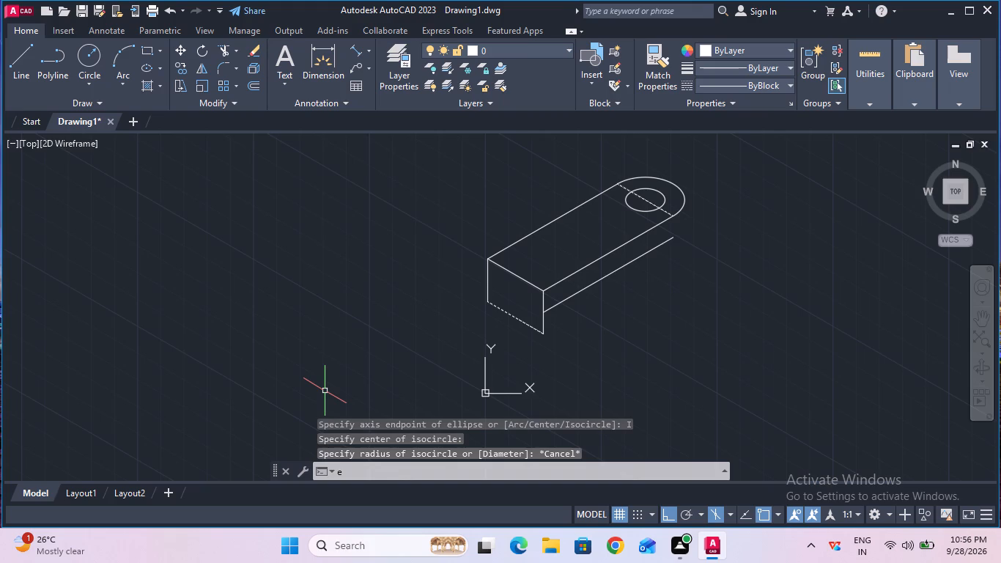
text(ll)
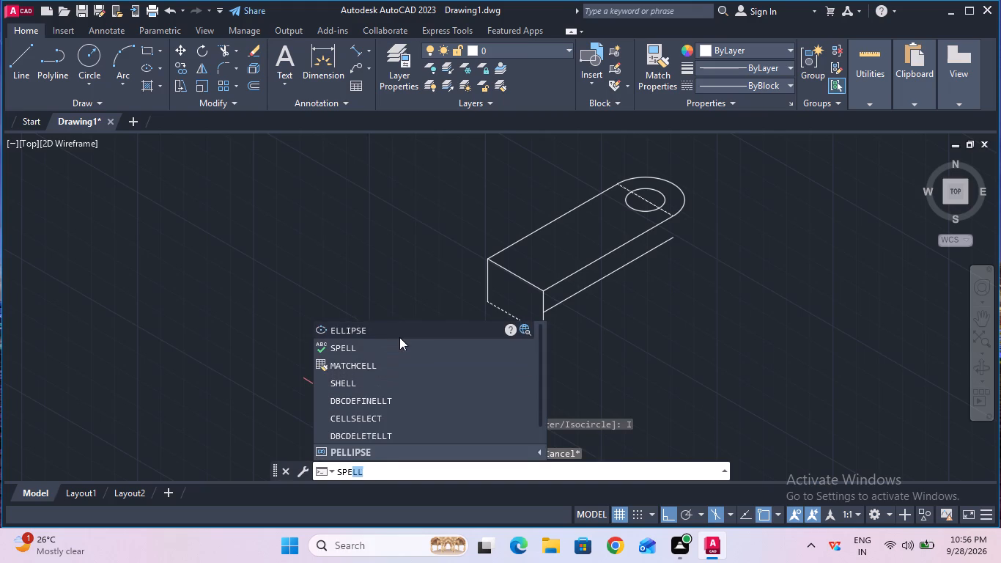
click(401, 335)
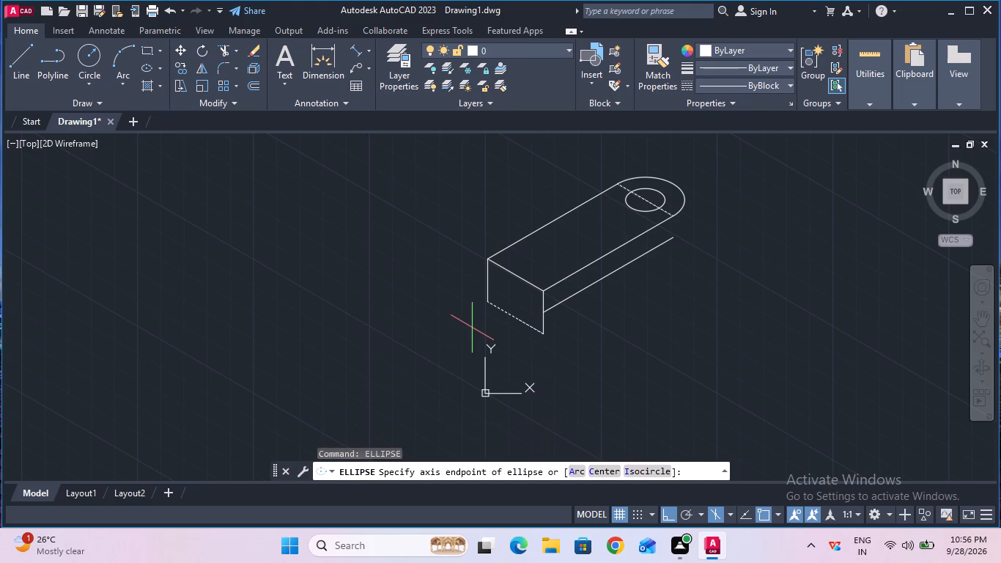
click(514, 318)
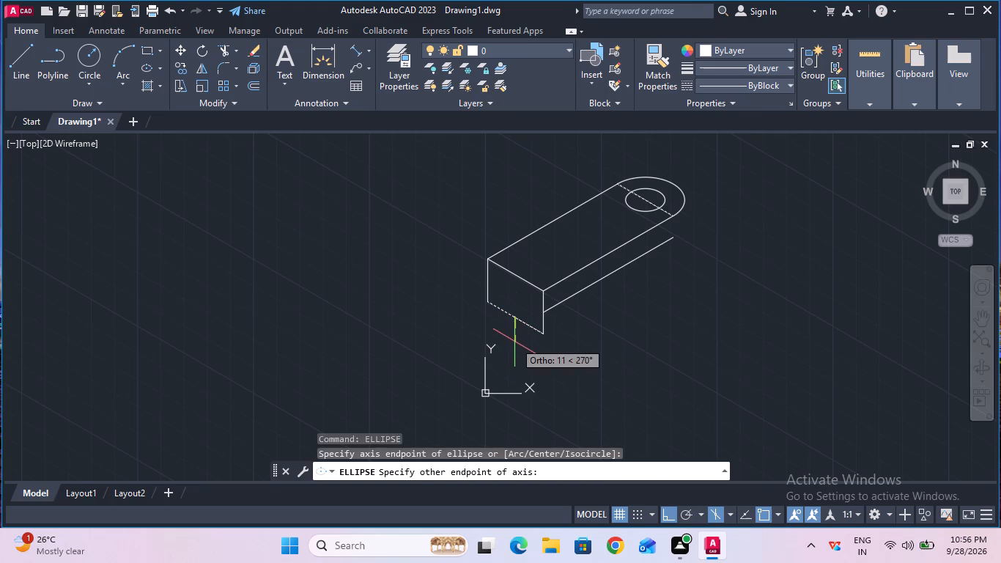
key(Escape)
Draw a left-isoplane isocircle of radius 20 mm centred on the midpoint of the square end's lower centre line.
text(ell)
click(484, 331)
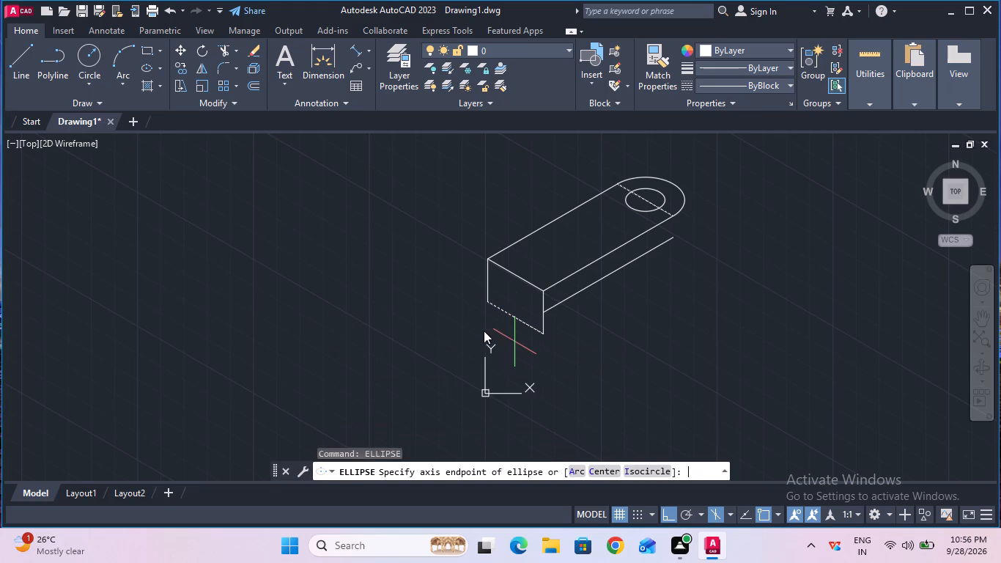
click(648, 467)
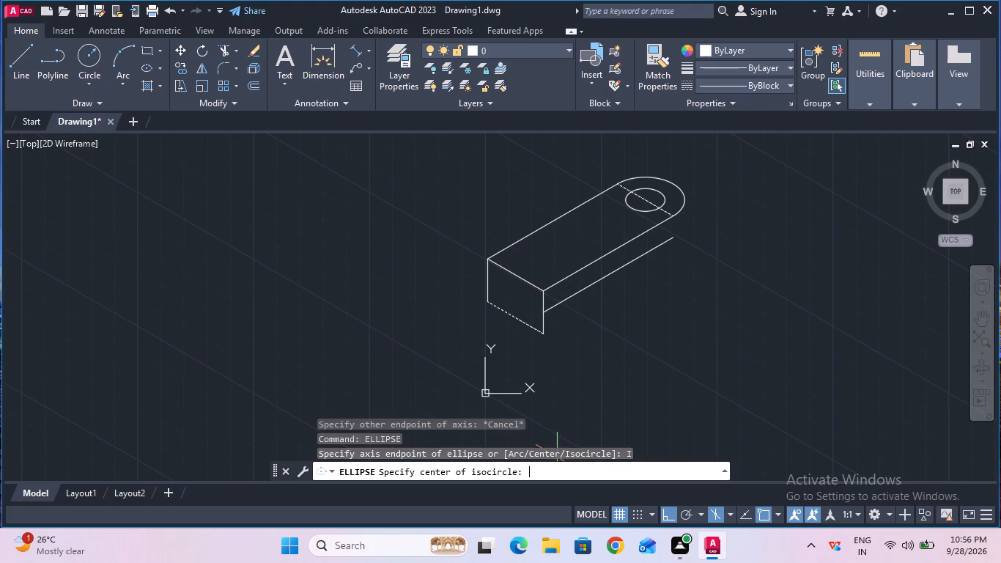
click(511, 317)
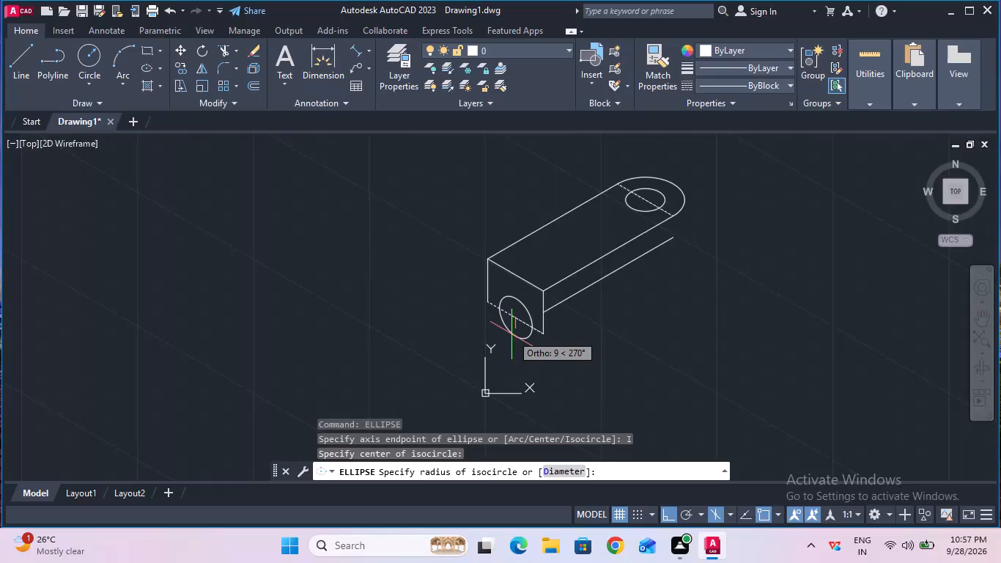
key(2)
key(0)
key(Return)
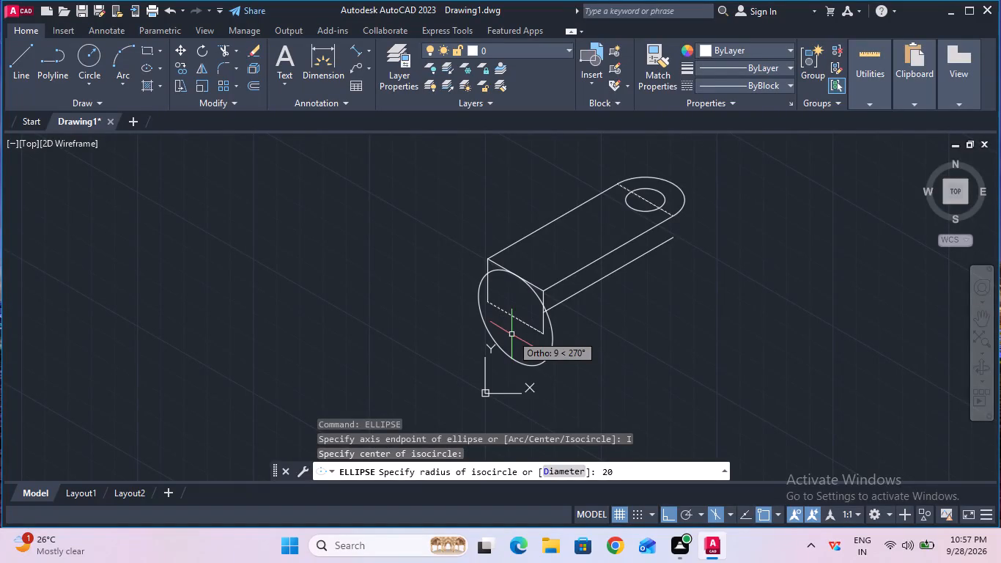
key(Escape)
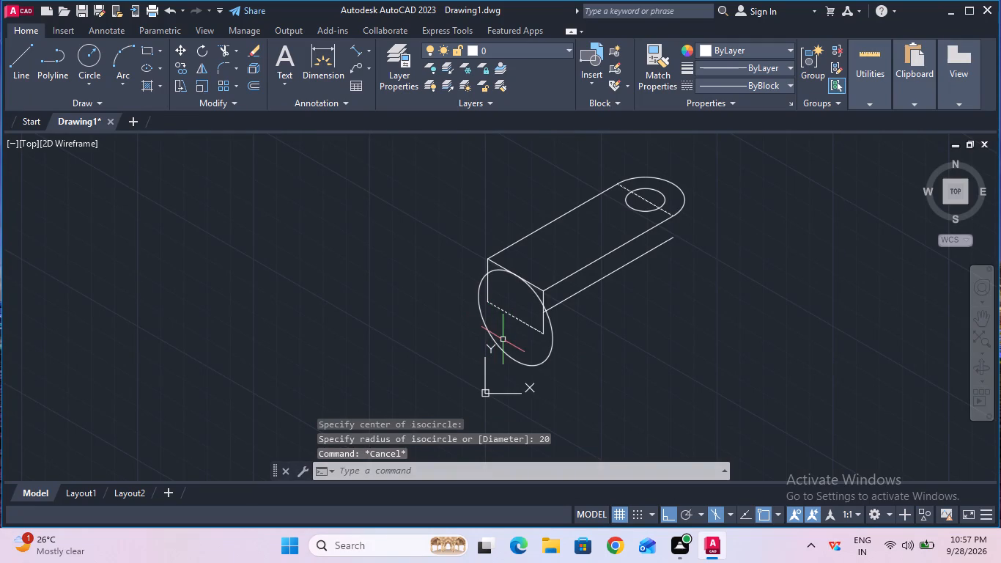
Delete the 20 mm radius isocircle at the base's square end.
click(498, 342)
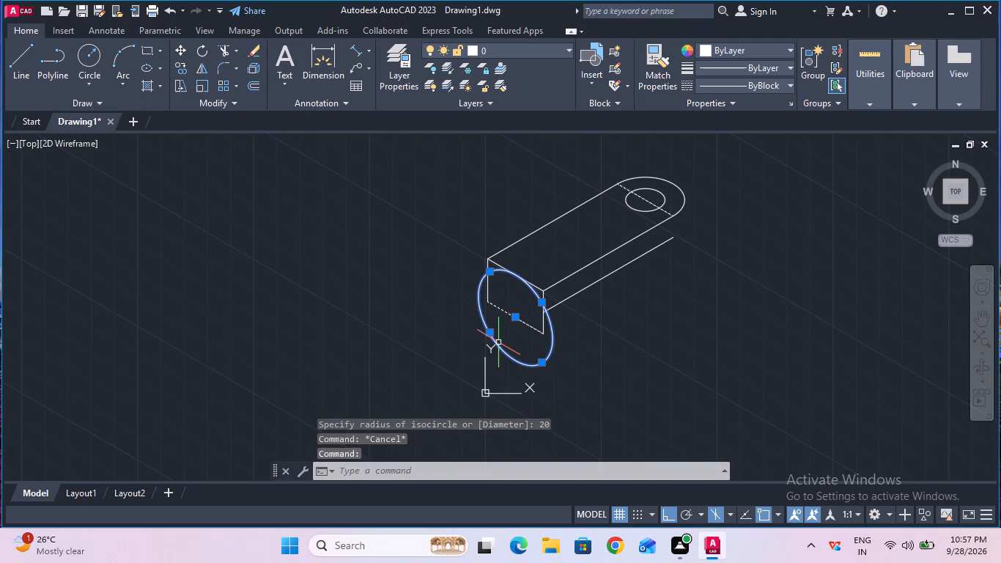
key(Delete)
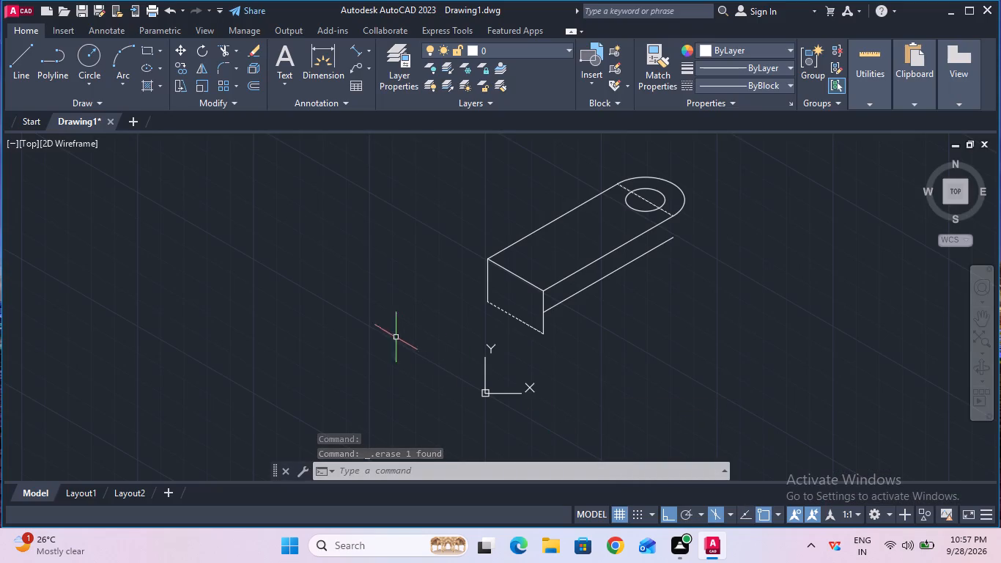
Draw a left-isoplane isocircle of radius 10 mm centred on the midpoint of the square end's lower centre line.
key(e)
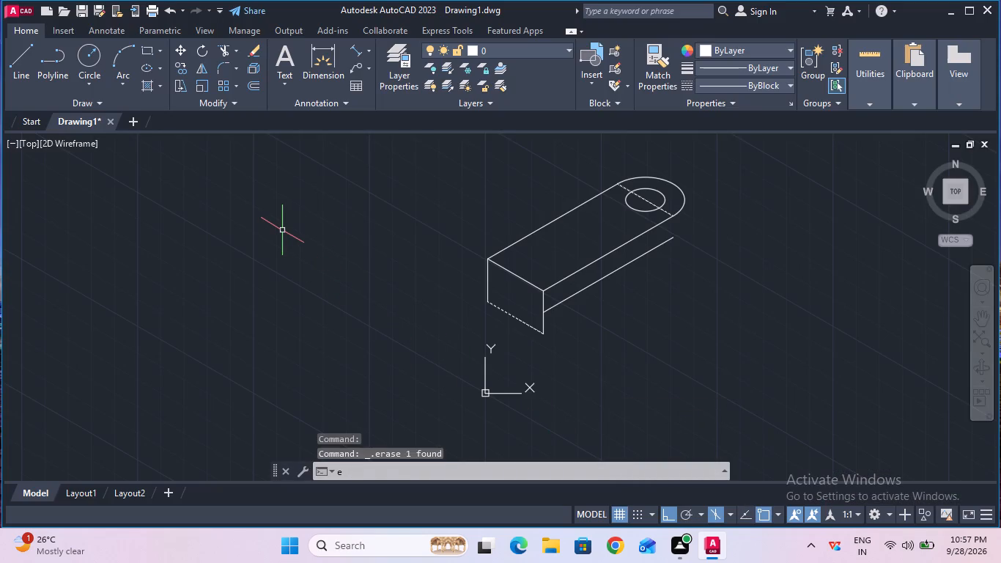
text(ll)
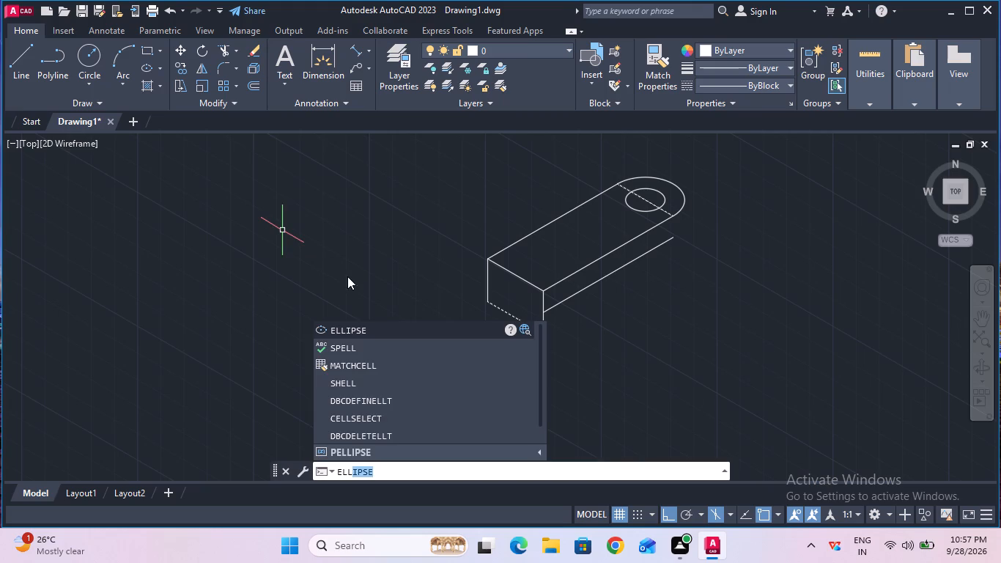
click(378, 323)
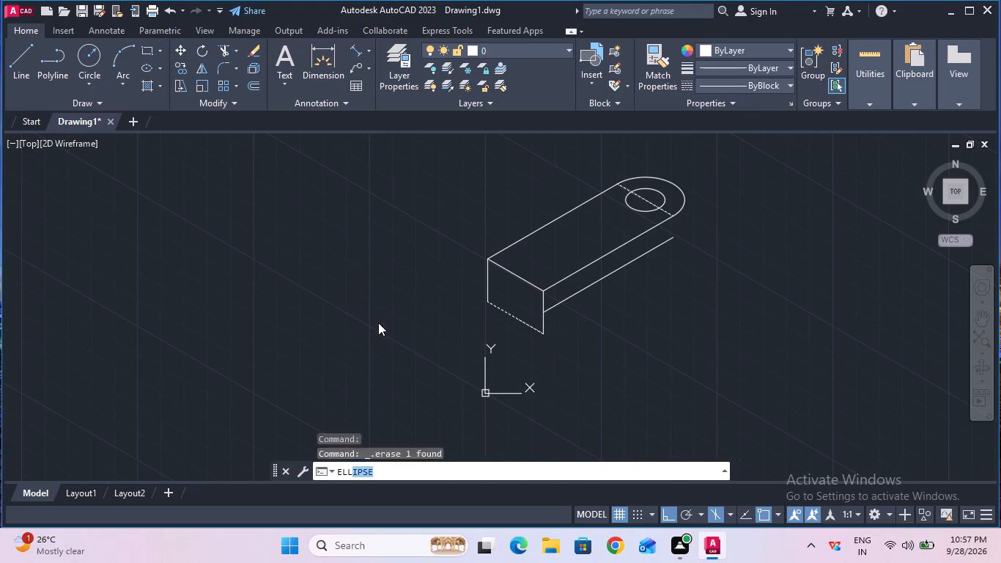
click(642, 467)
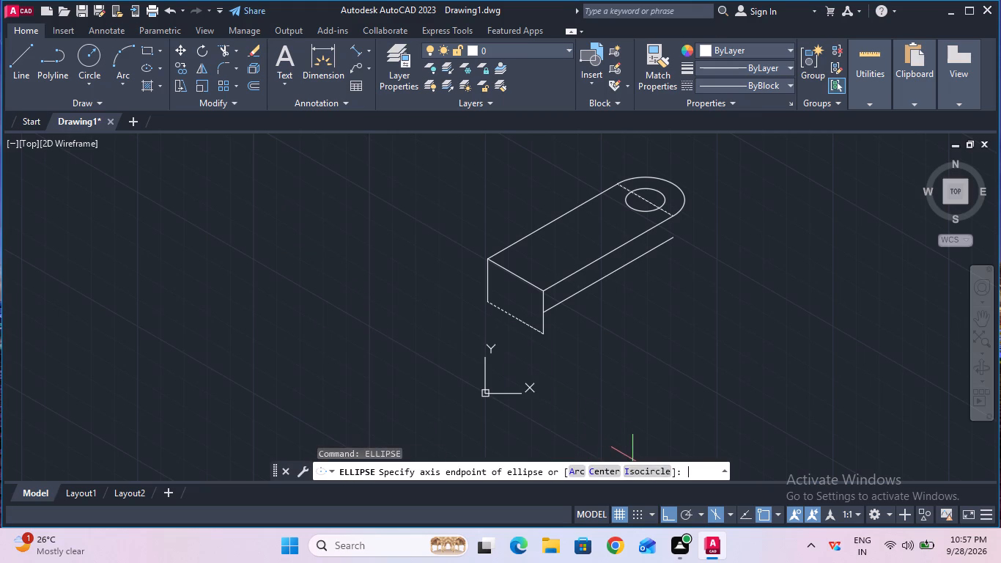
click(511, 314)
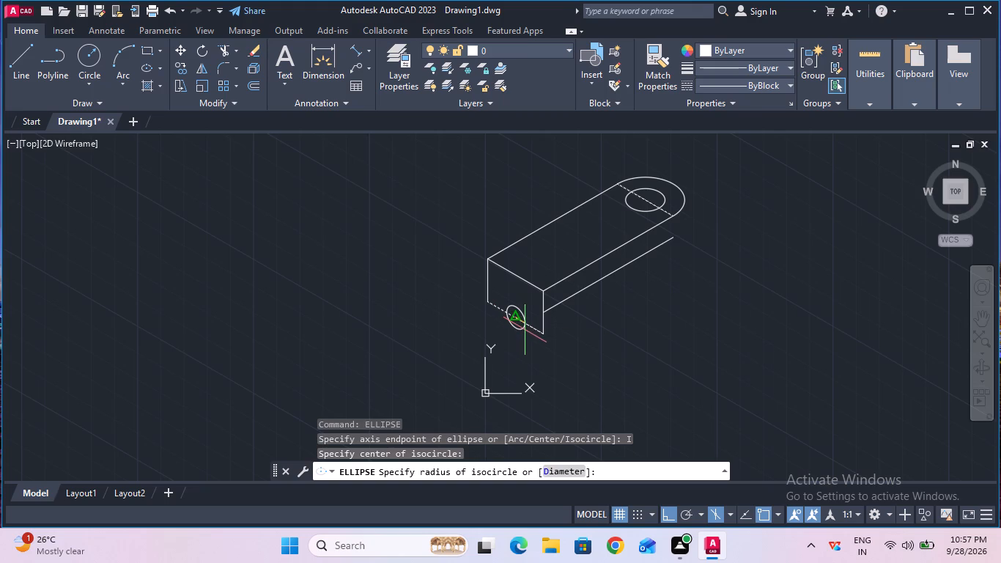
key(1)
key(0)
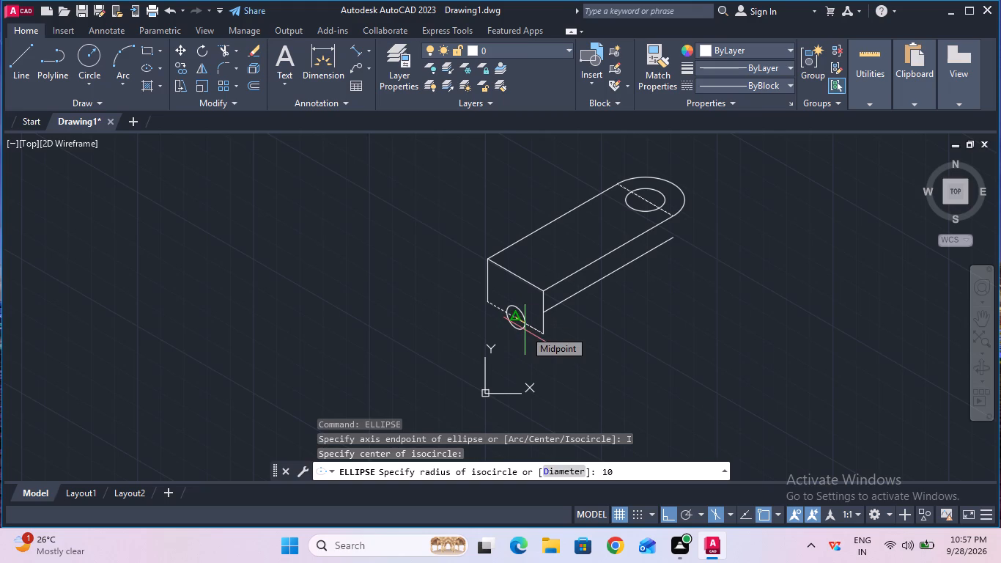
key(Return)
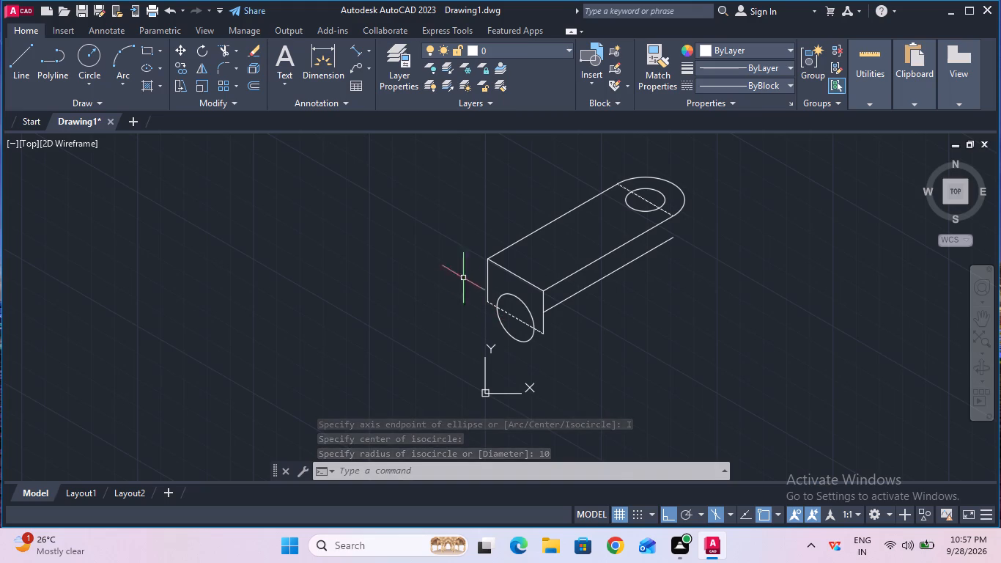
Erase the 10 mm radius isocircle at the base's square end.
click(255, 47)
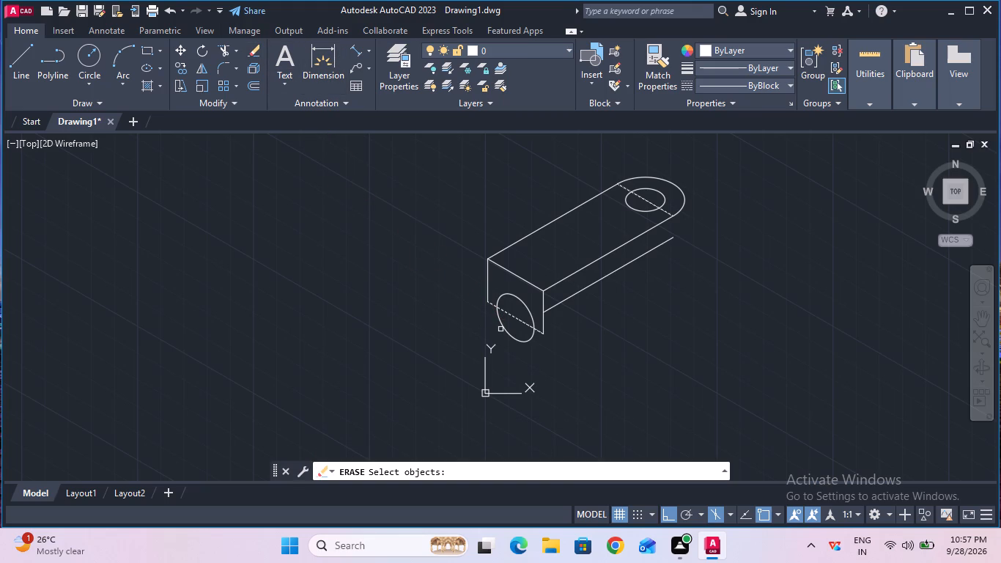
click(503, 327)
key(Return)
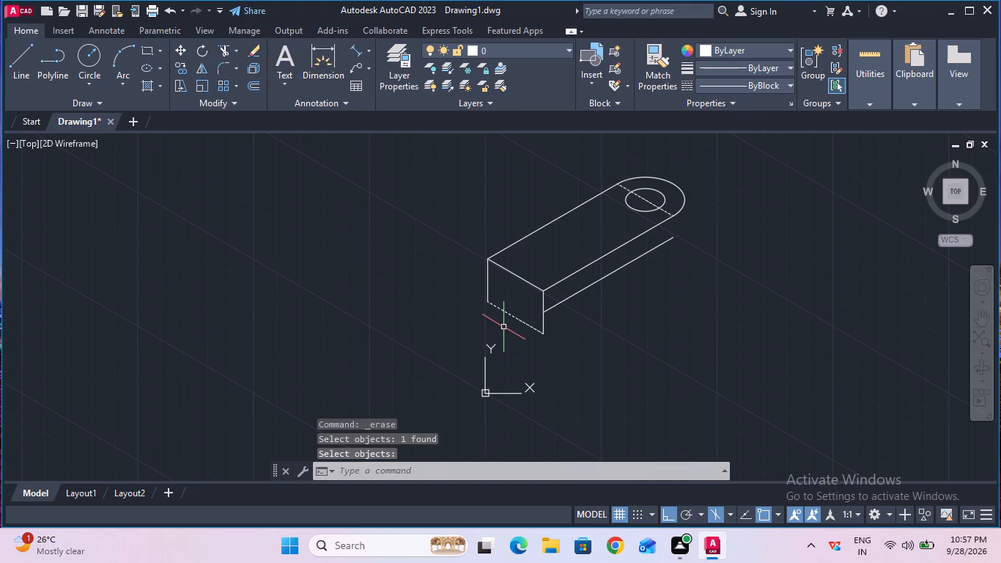
Measure the length of the square end's lower centre line with an aligned dimension, without placing it.
click(362, 51)
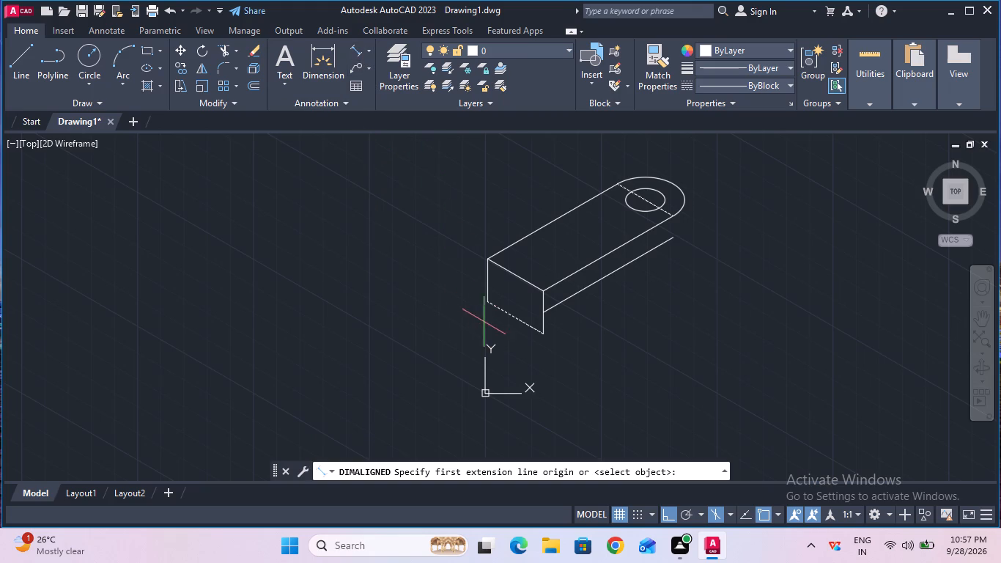
click(487, 301)
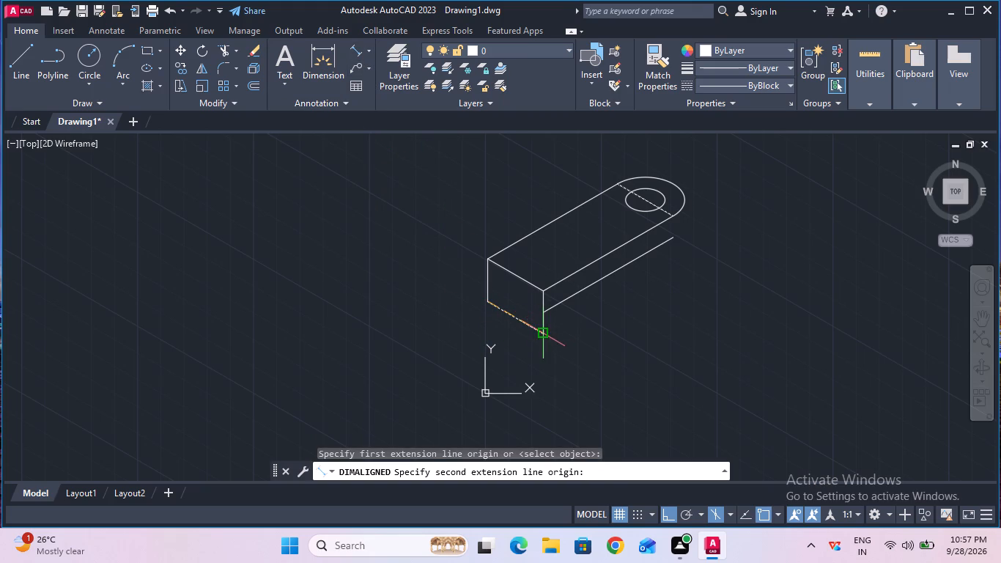
click(547, 334)
key(Escape)
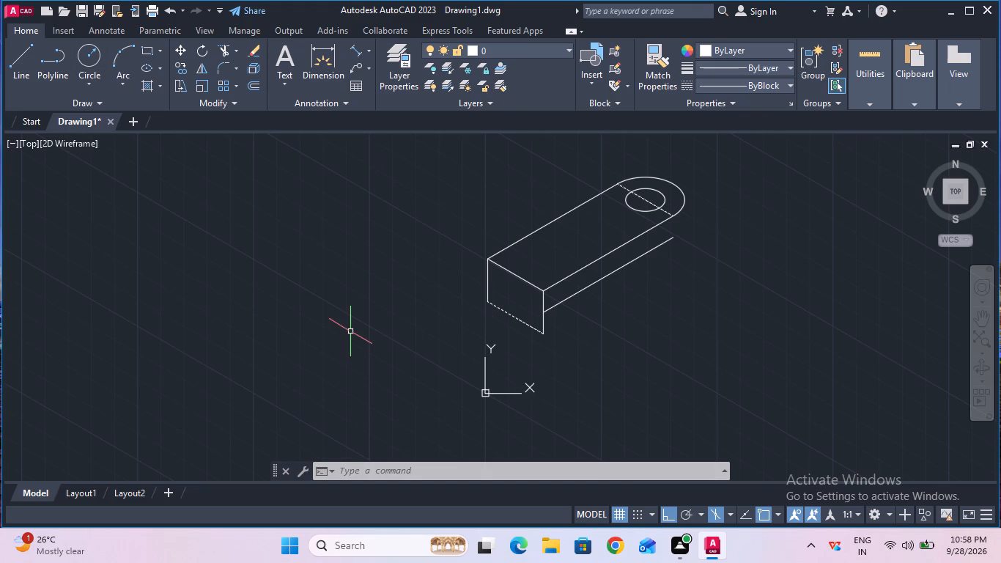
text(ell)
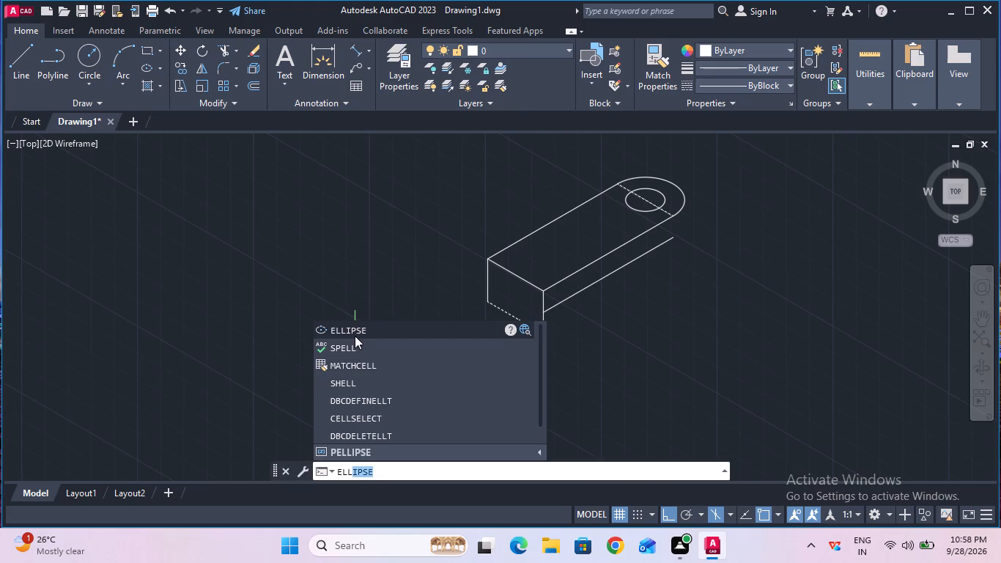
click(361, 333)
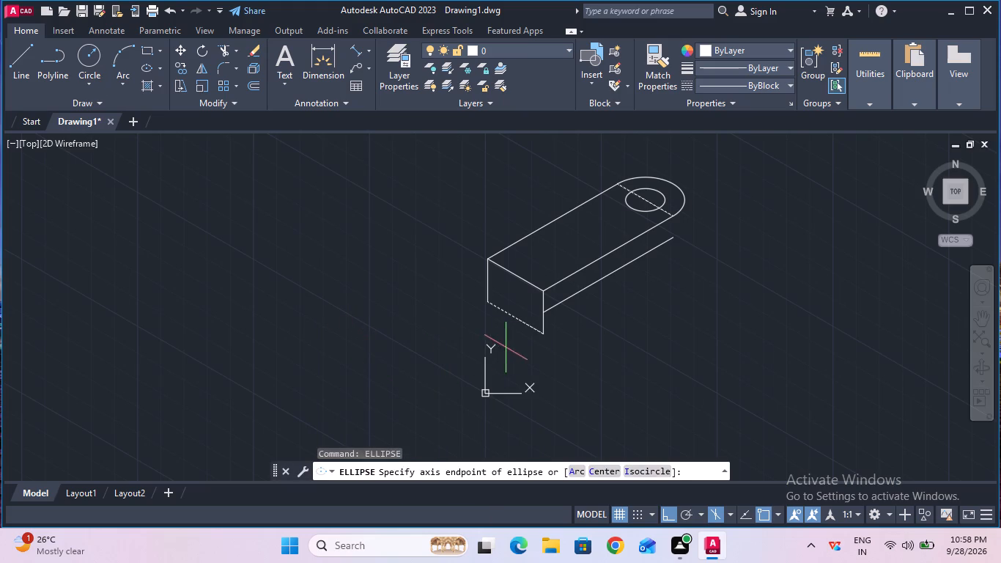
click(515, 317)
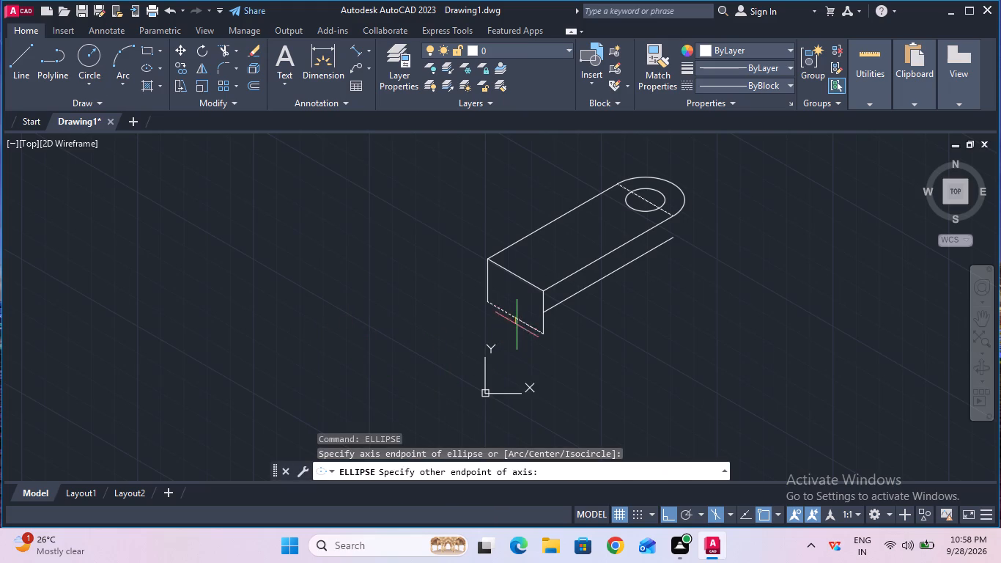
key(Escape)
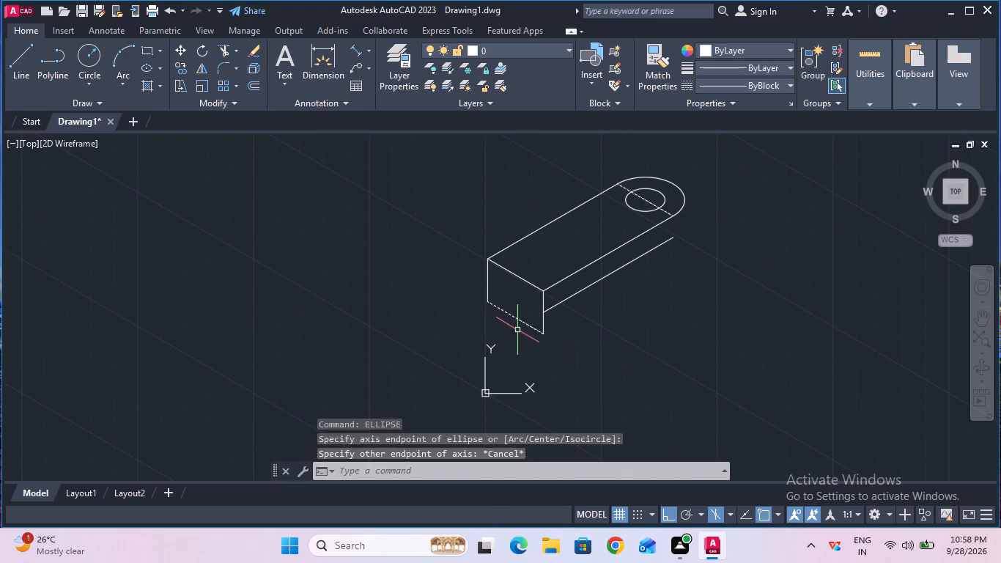
Draw a left-isoplane isocircle of radius 15 mm centred on the midpoint of the square end's lower centre line.
text(ell)
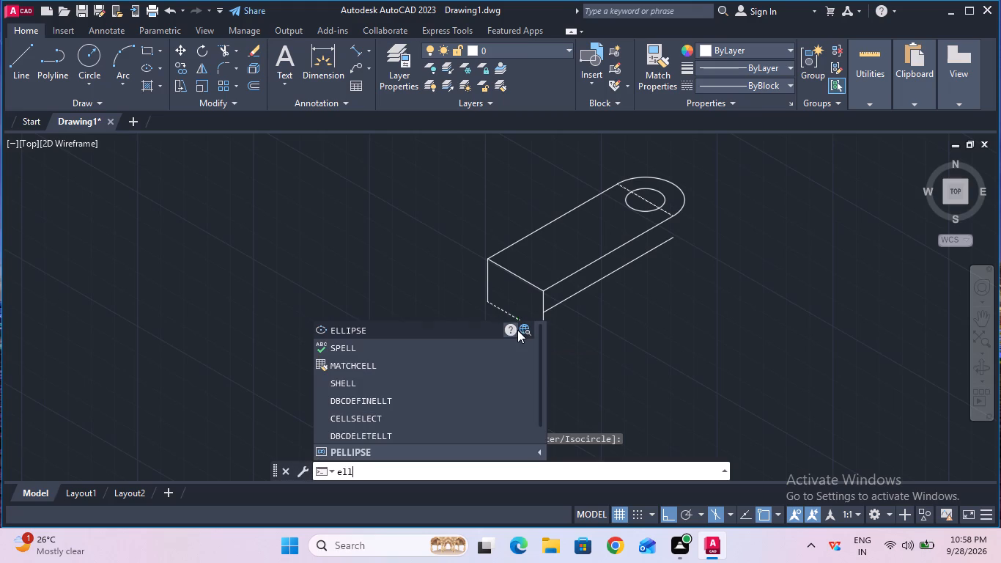
click(462, 326)
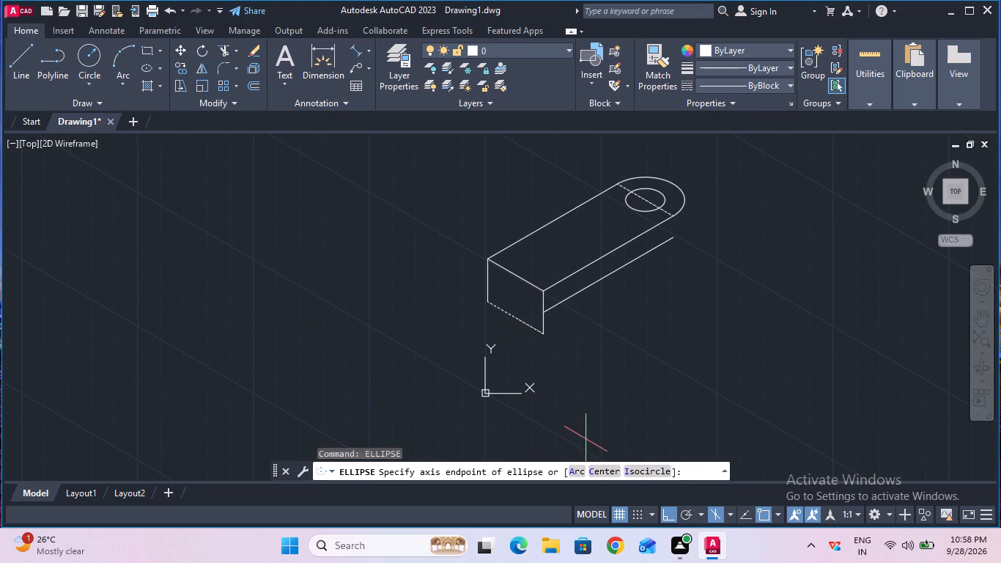
click(642, 469)
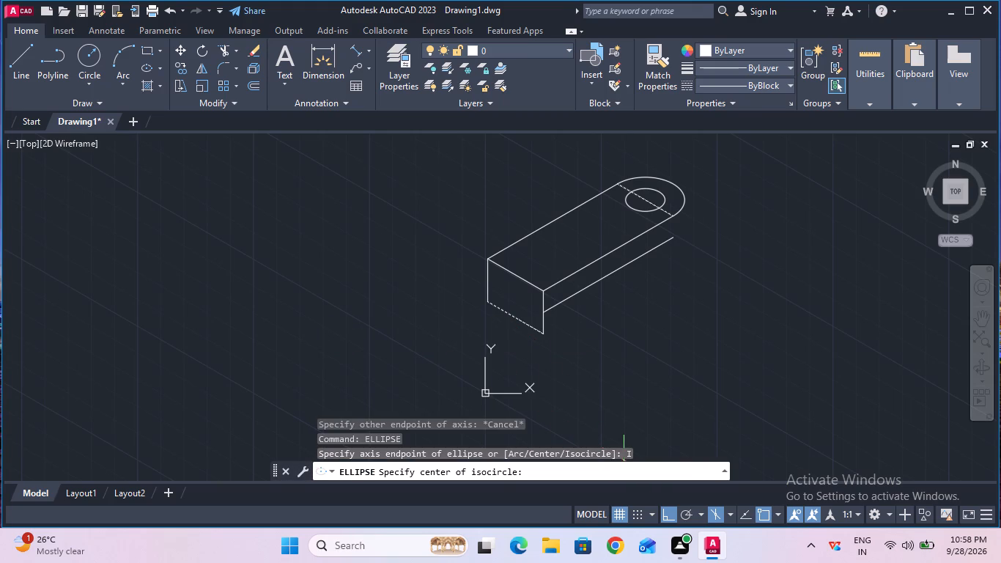
click(514, 316)
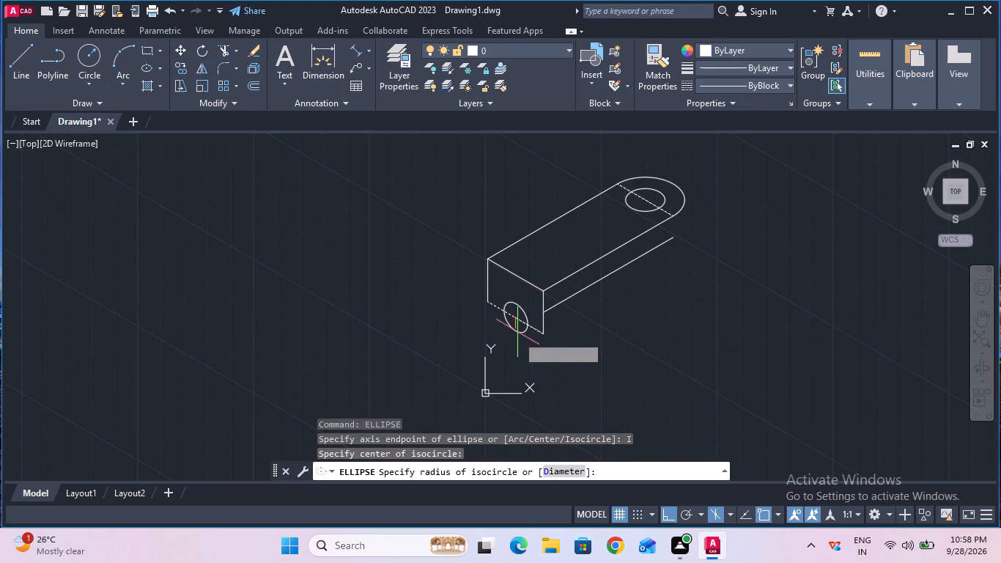
text(15)
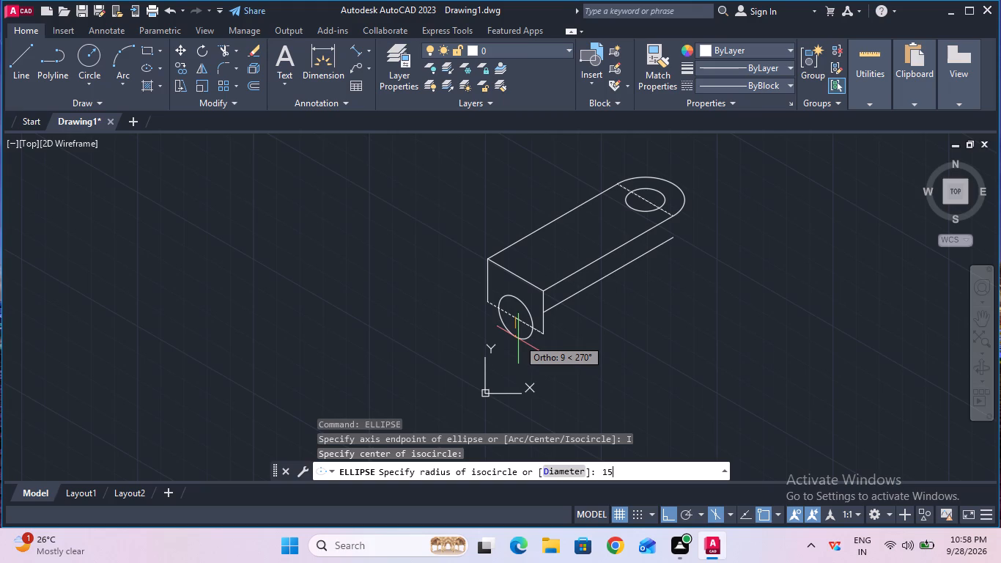
key(Return)
key(Escape)
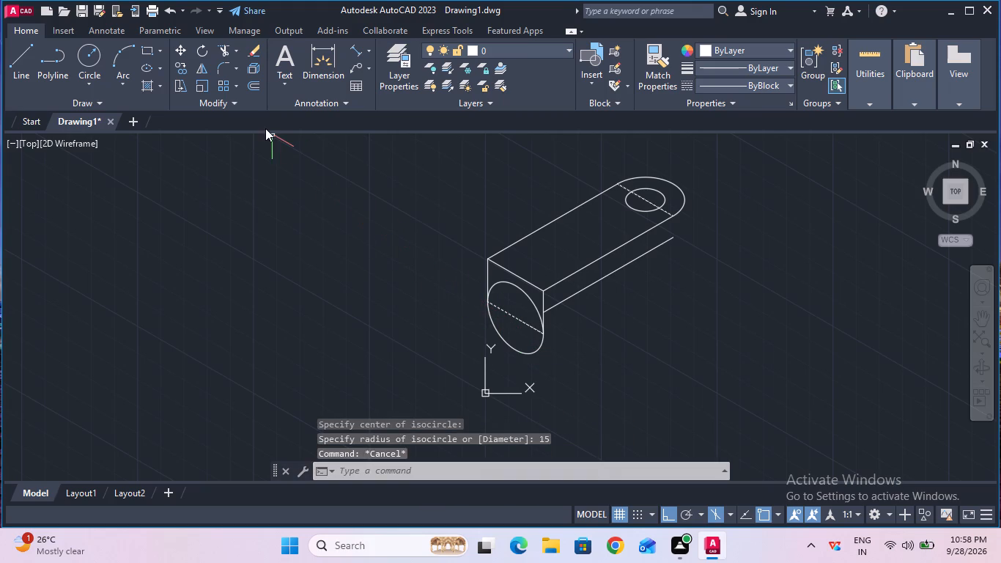
Trim away the upper half of the isocircle above the centre line, leaving the end face's rounded bottom.
click(221, 54)
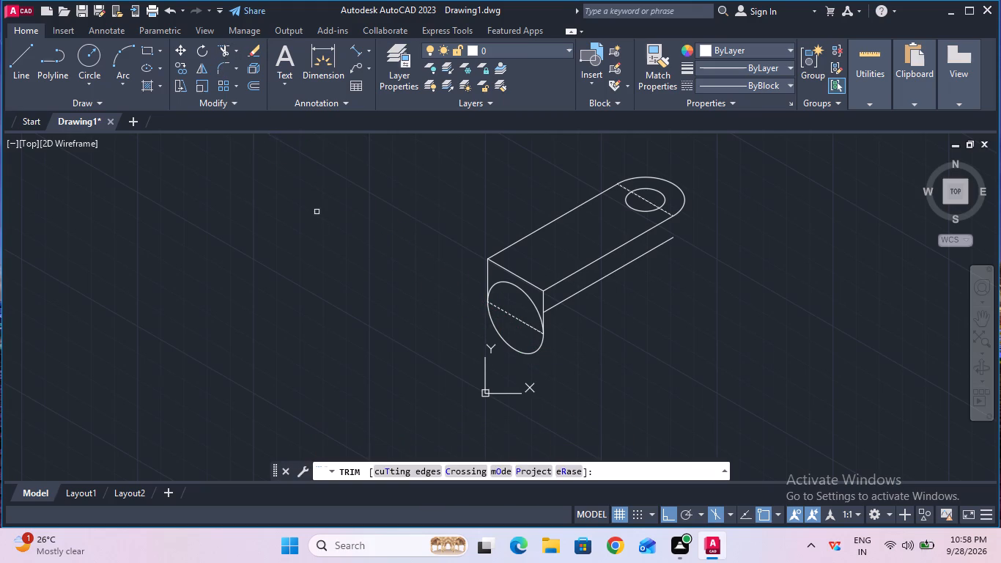
click(523, 292)
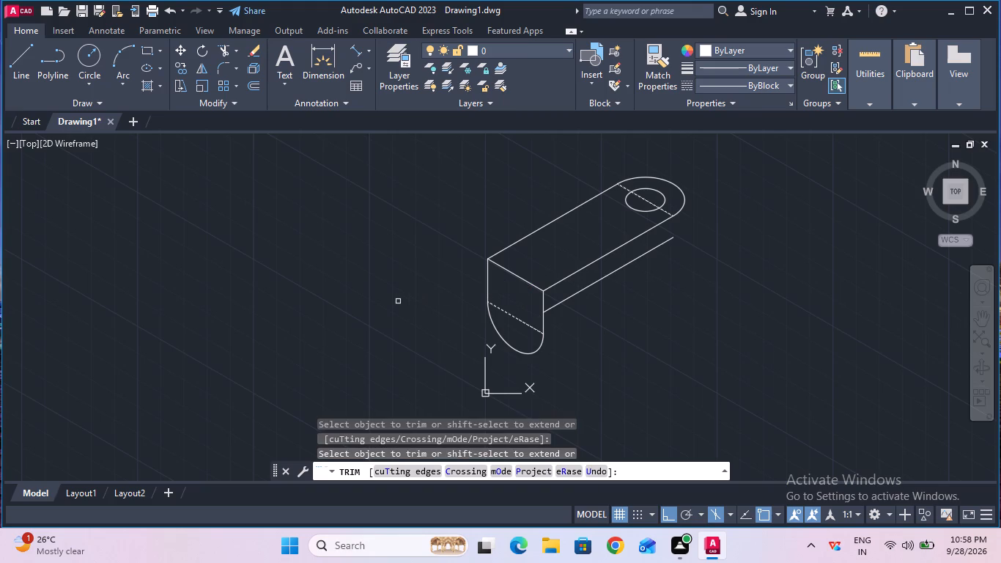
key(Escape)
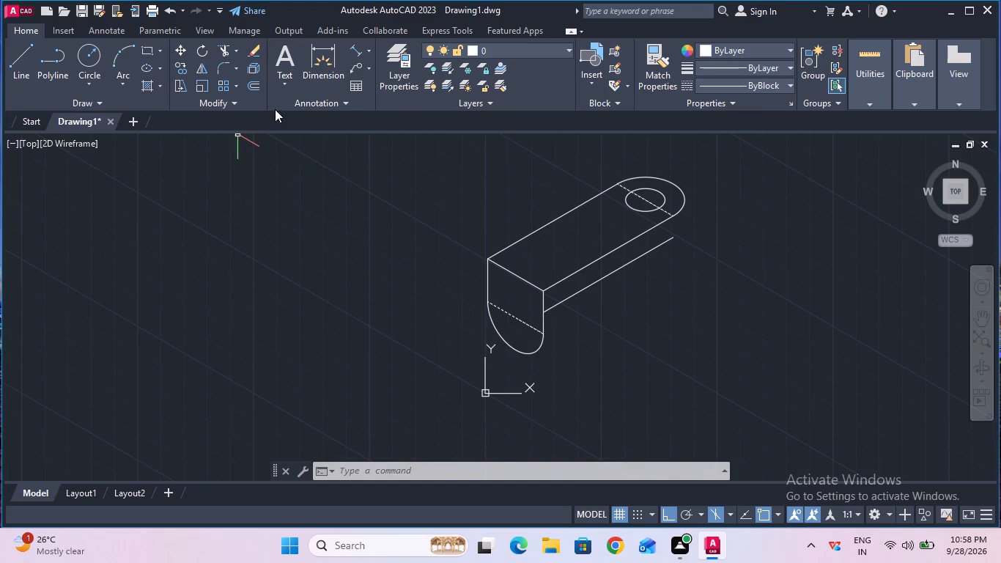
Draw a 35 mm vertical line in the CENTER linetype downward from the midpoint of the end face's top edge.
click(711, 89)
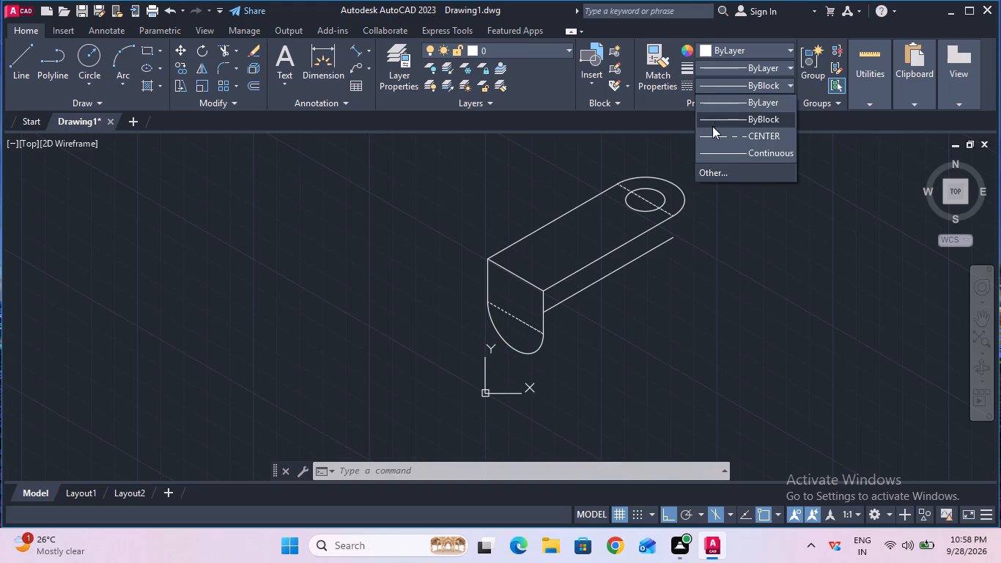
click(714, 138)
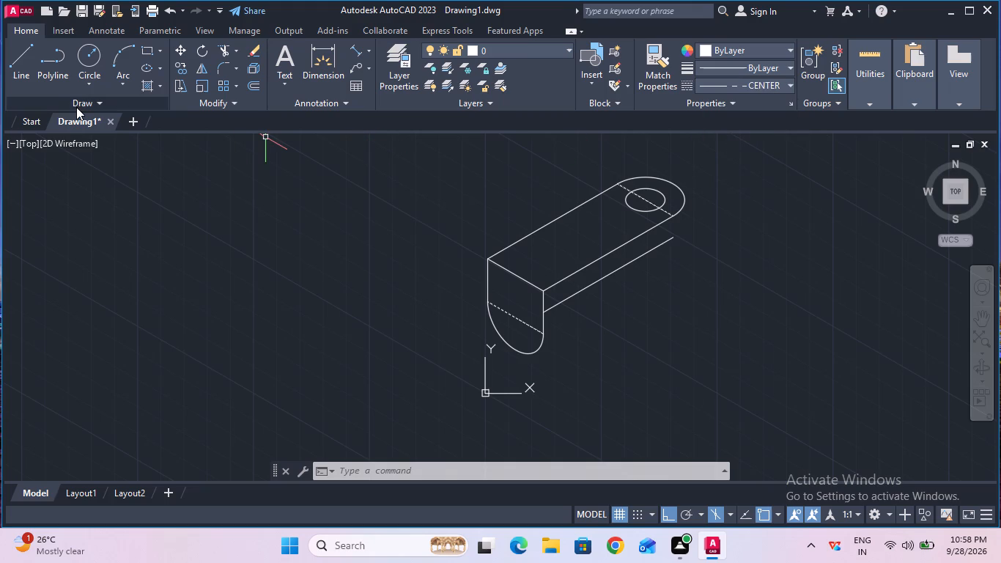
click(29, 78)
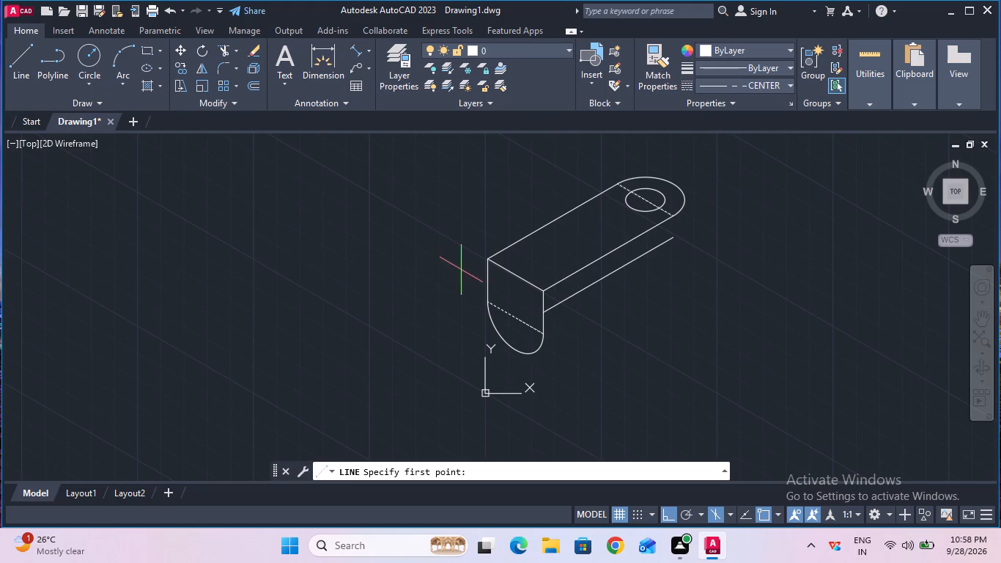
click(512, 273)
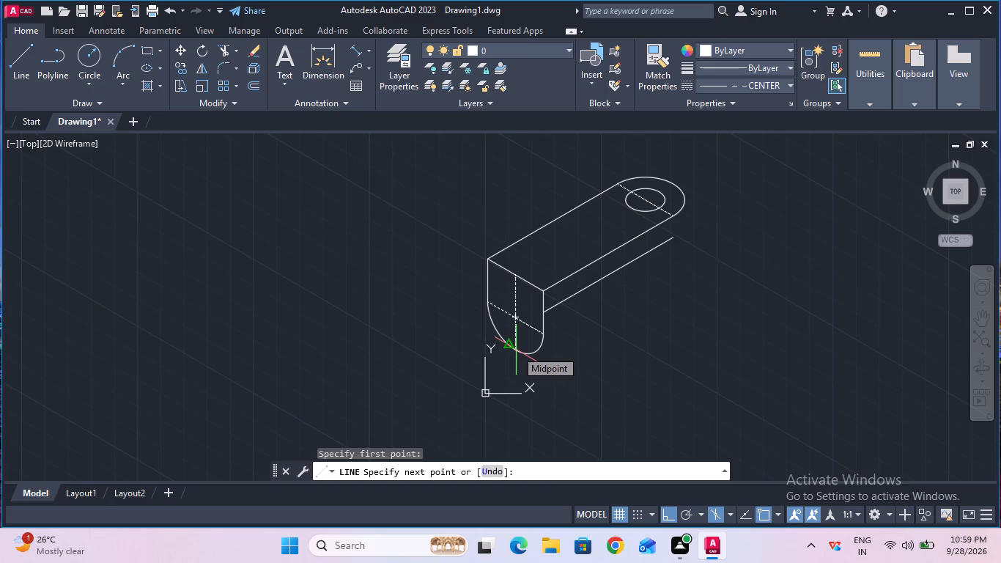
key(3)
key(5)
key(Return)
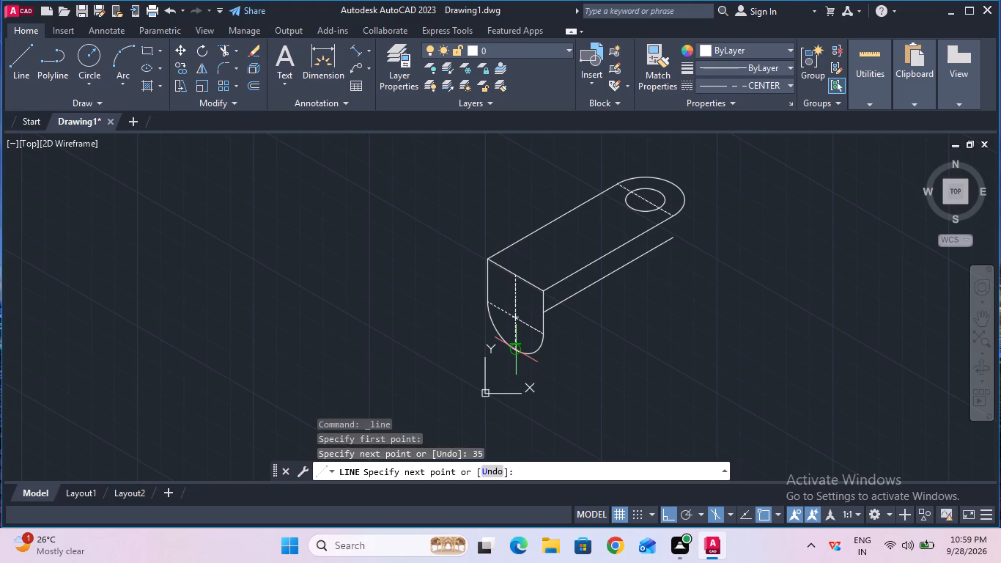
key(Escape)
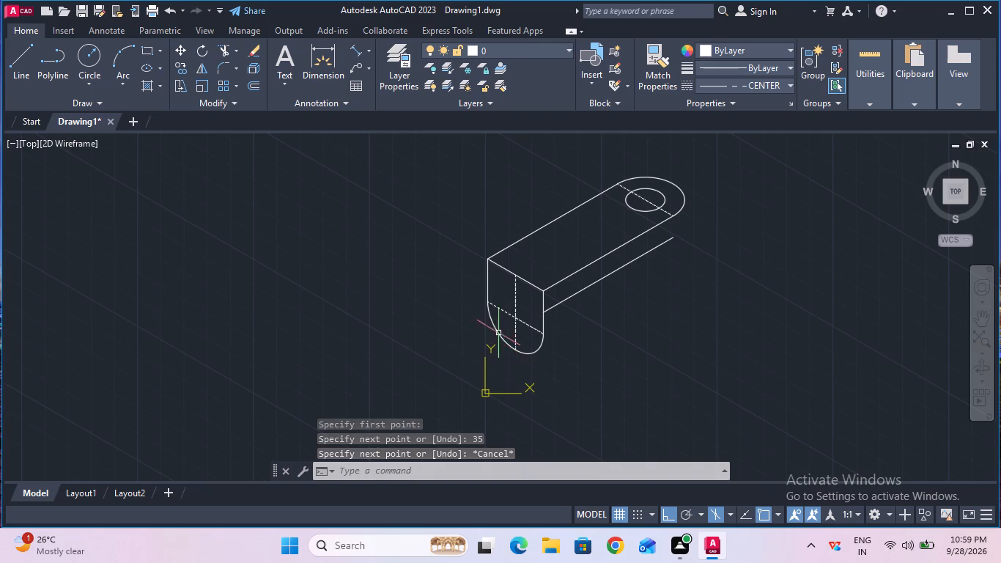
Copy the end face's vertical centre line 5 mm to each side along the sloping centre line.
ctrl+scroll(506, 325, up, 1)
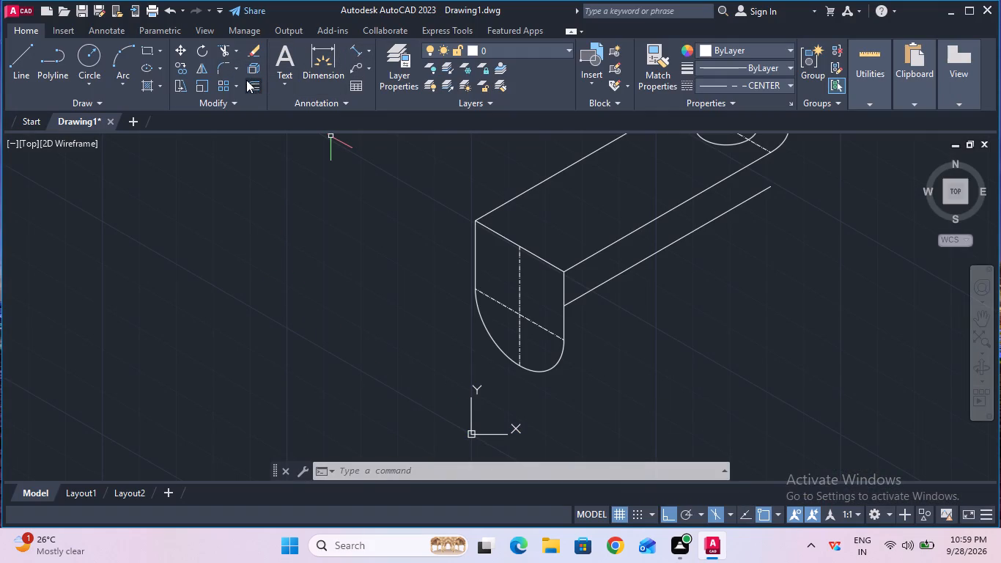
click(183, 66)
click(520, 332)
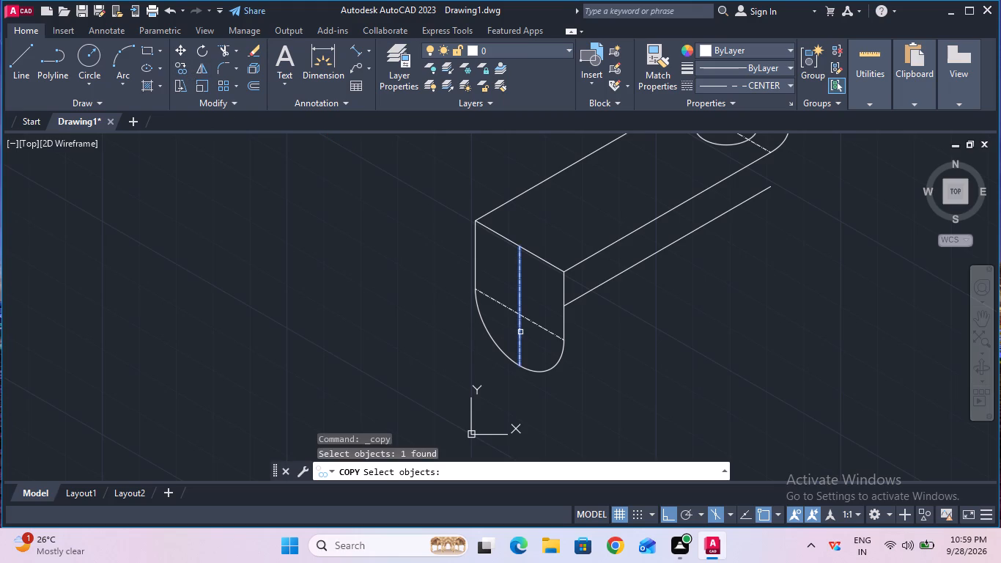
key(Return)
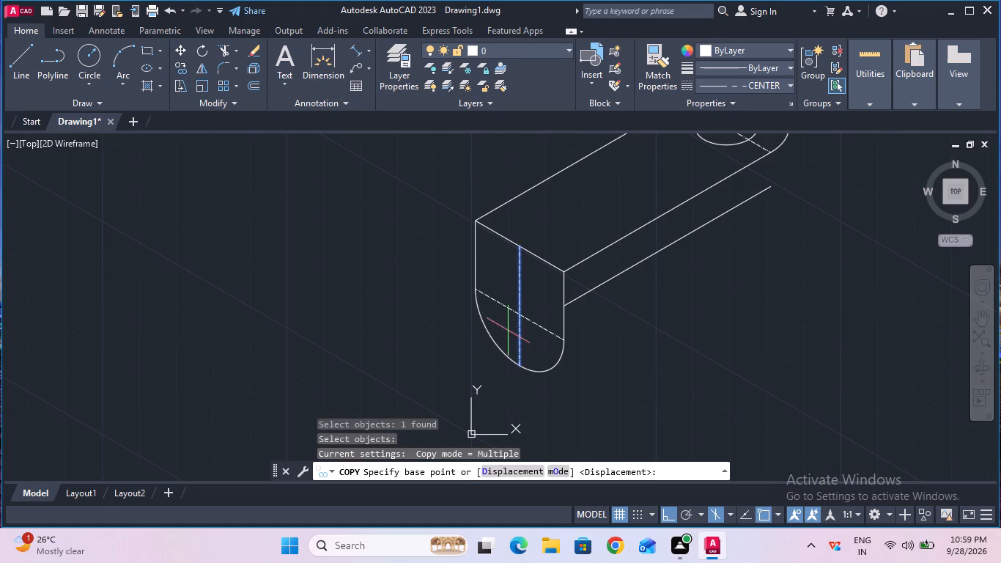
click(516, 316)
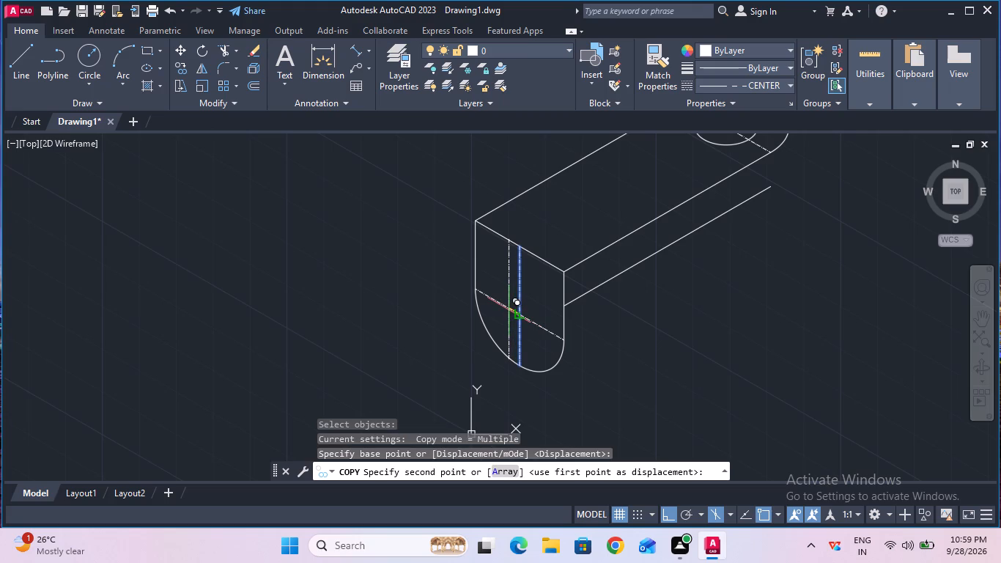
key(5)
key(Return)
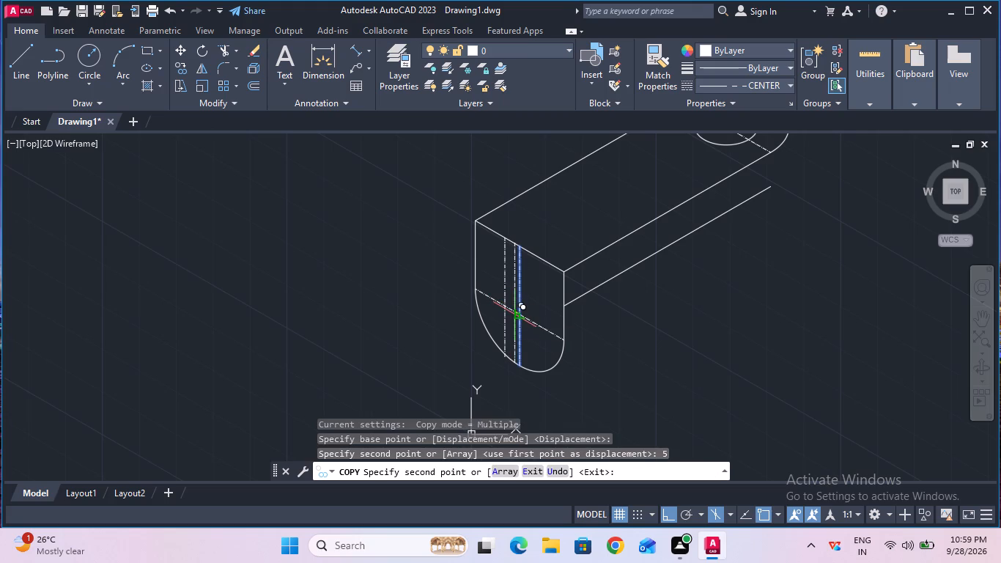
key(5)
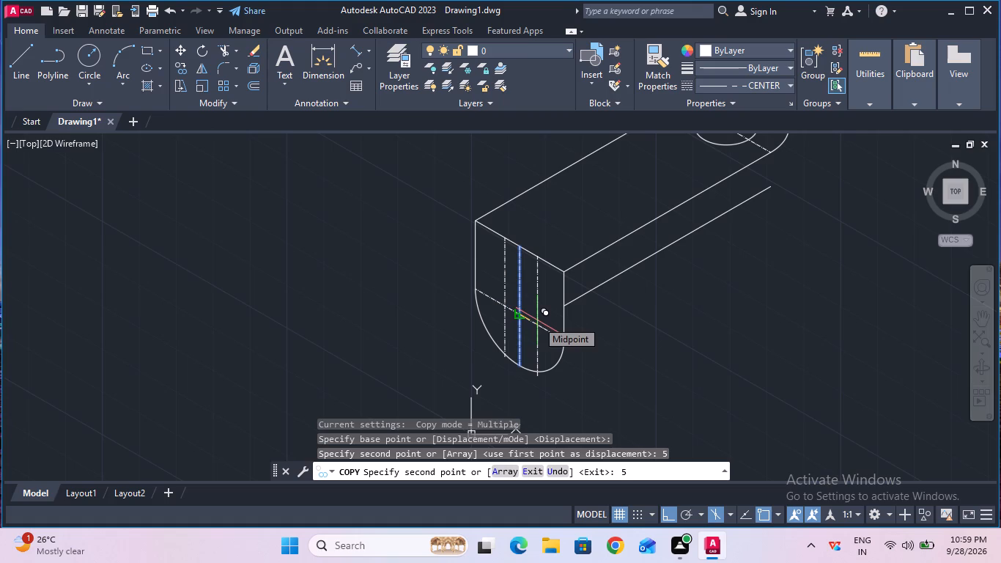
key(Return)
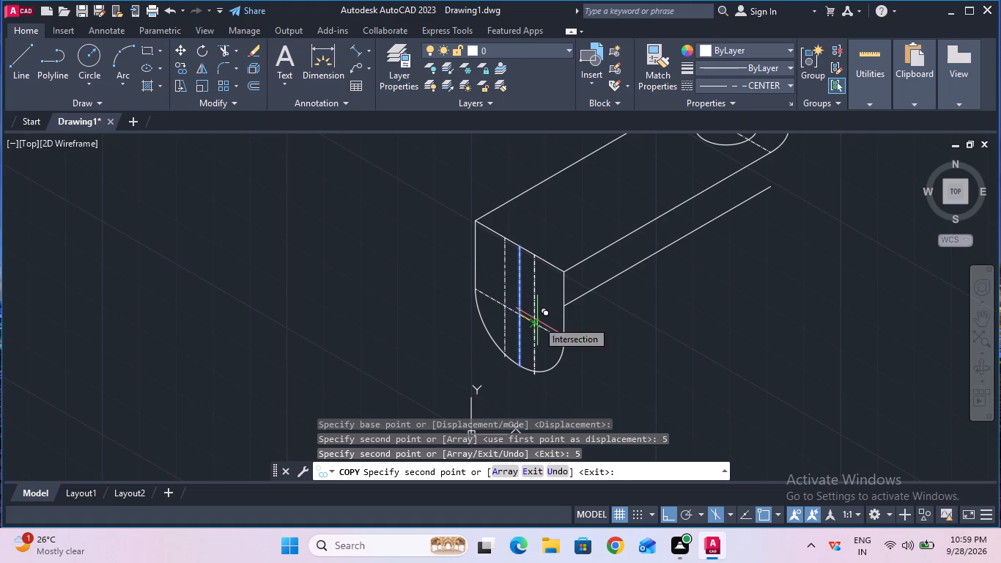
key(Escape)
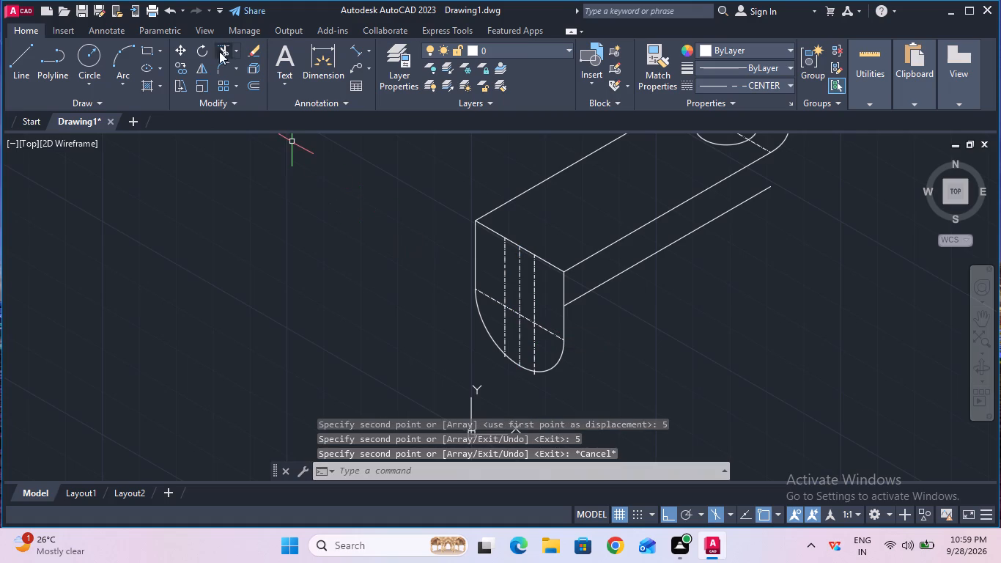
Trim off the ends of the two offset vertical centre lines that protrude below the end face's rounded bottom.
click(222, 51)
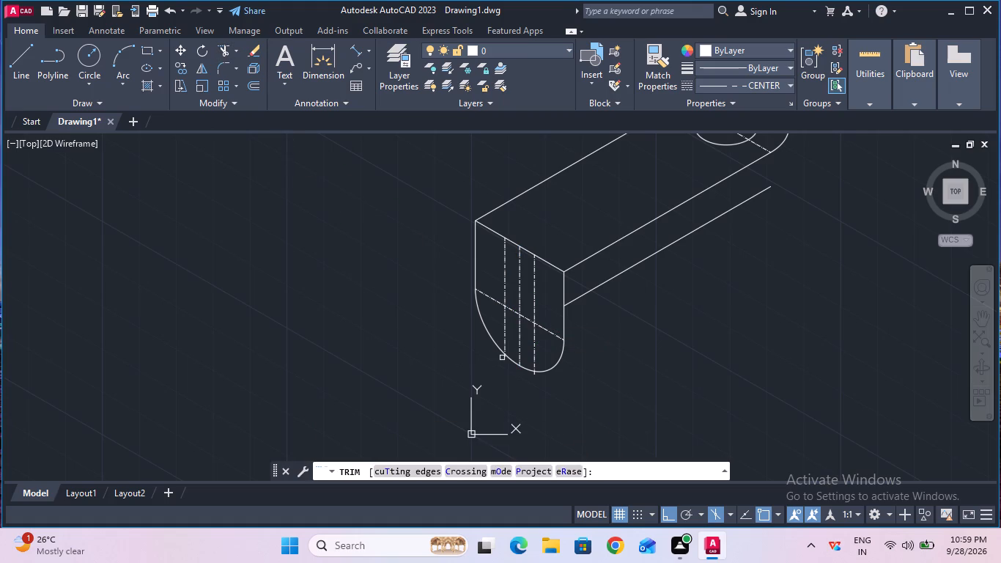
ctrl+scroll(502, 358, up, 2)
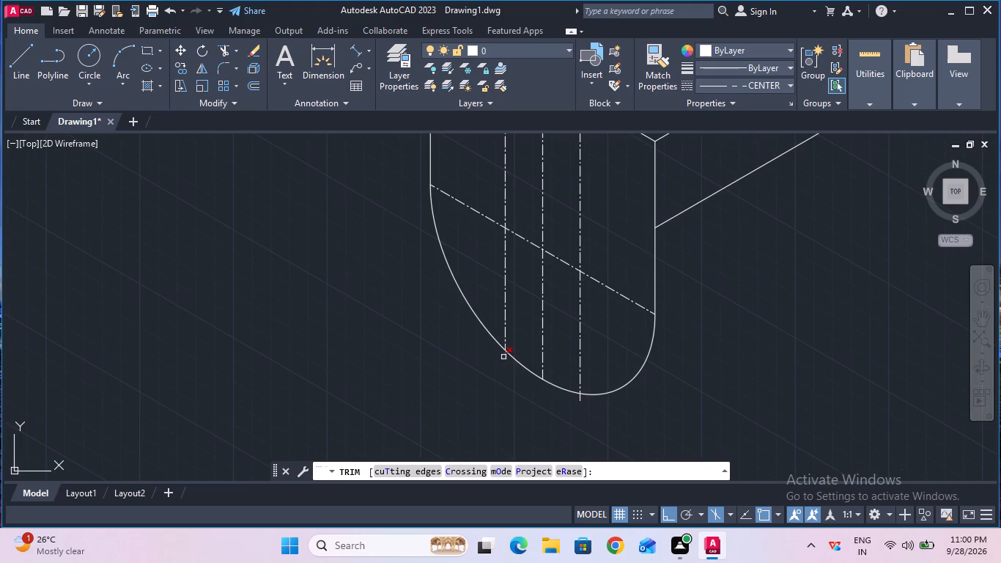
click(503, 356)
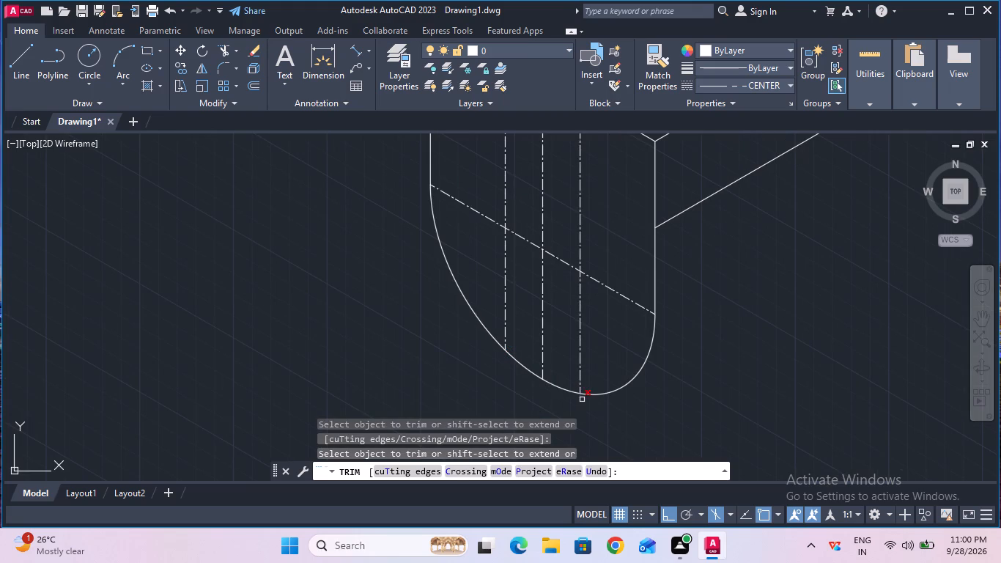
click(582, 400)
ctrl+scroll(417, 341, down, 2)
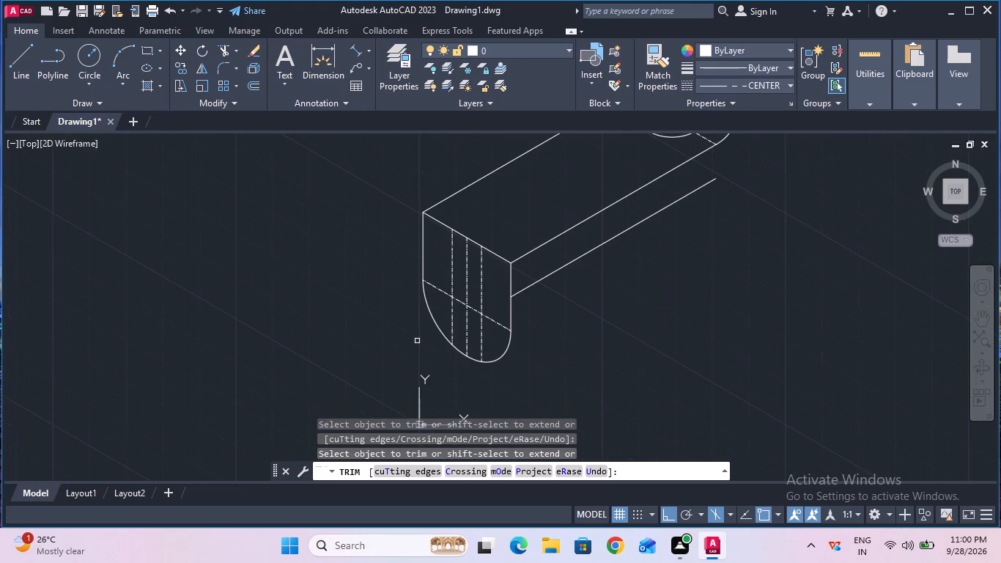
key(Escape)
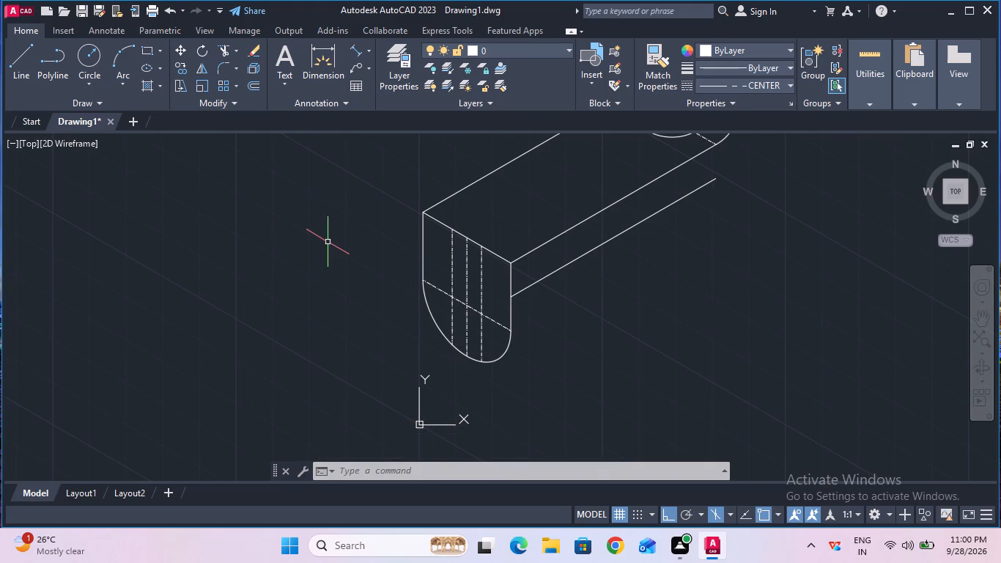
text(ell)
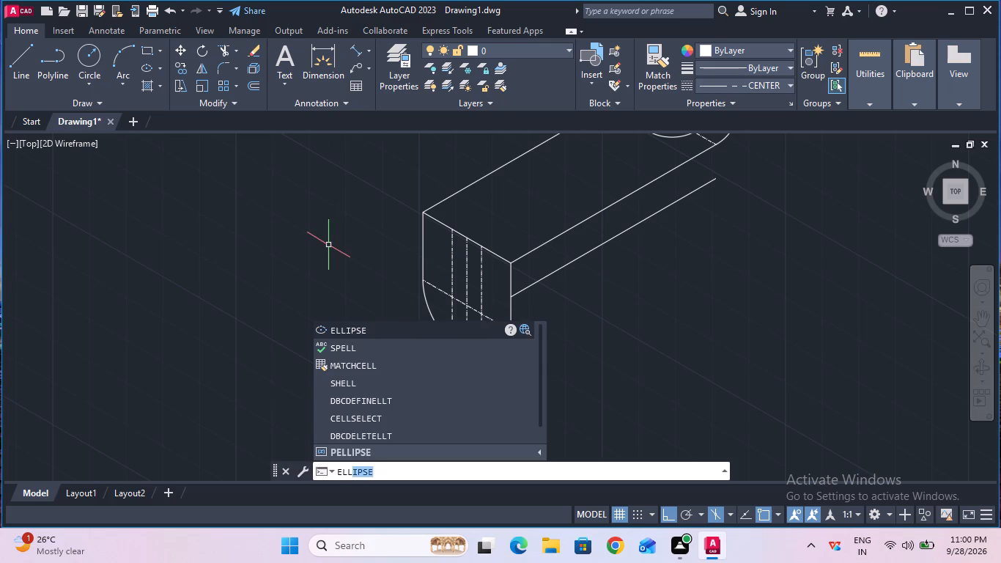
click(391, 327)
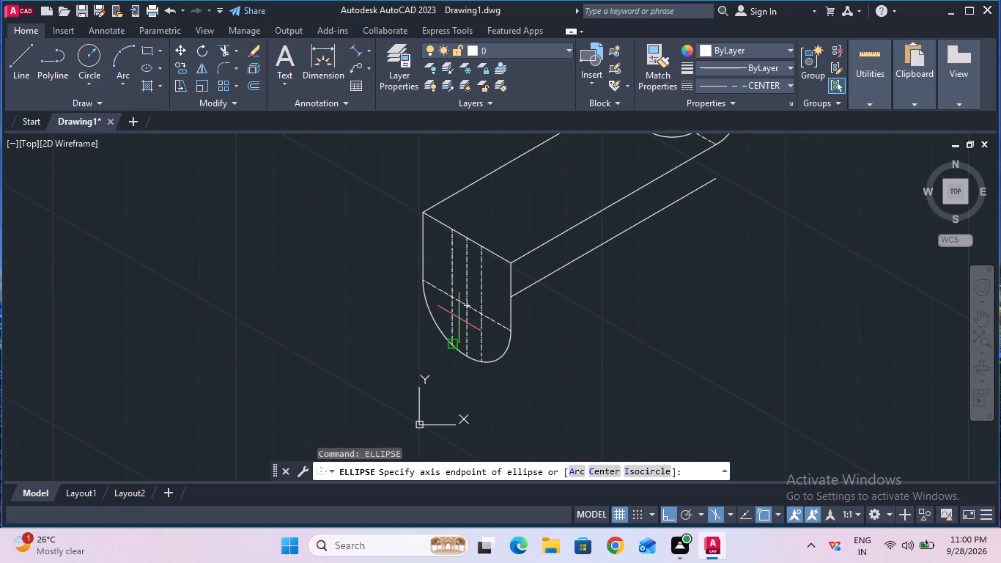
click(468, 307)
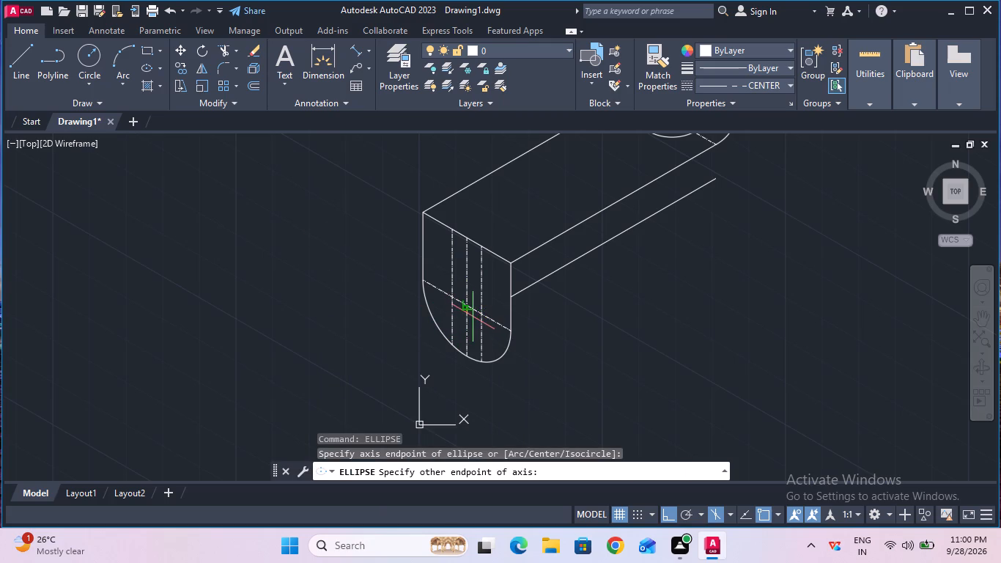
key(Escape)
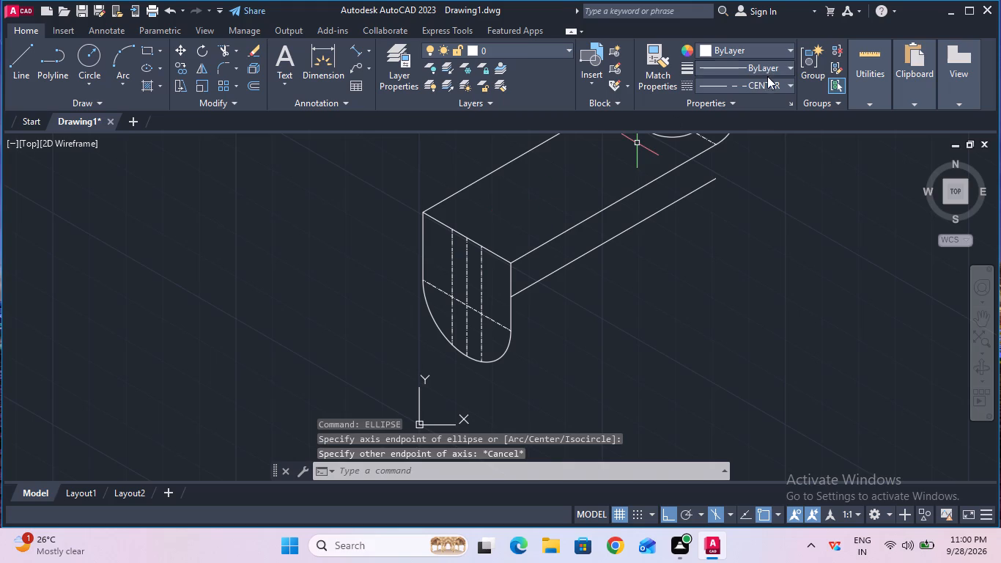
Draw a 5 mm radius isocircle in the ByBlock linetype, centred where the end face's middle vertical and sloping centre lines cross.
click(767, 81)
click(764, 117)
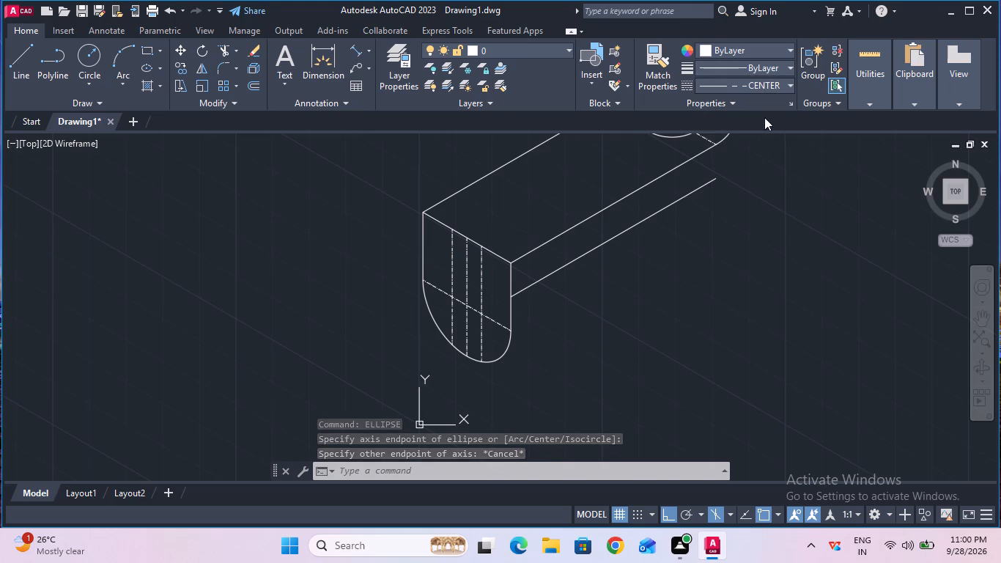
text(ell)
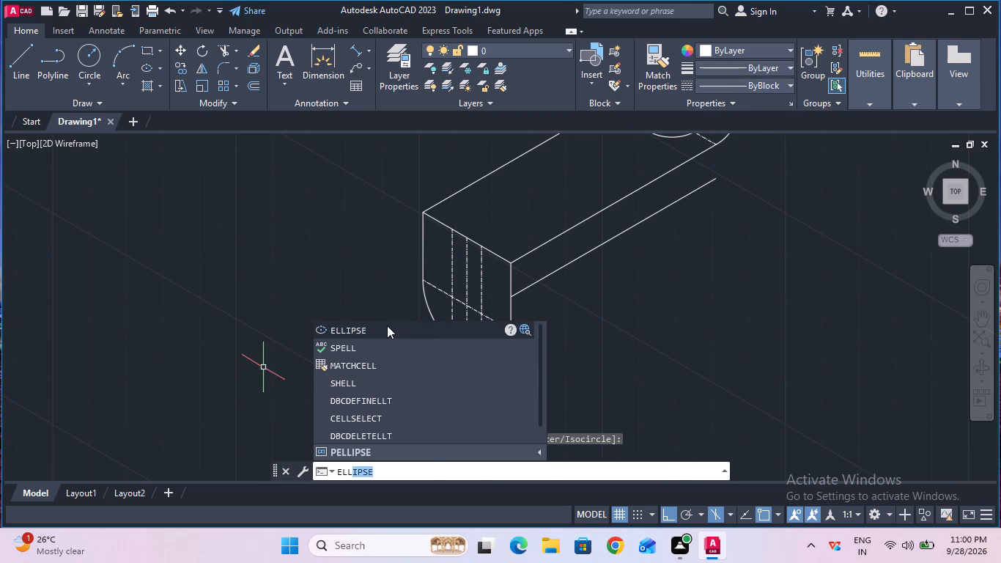
click(387, 325)
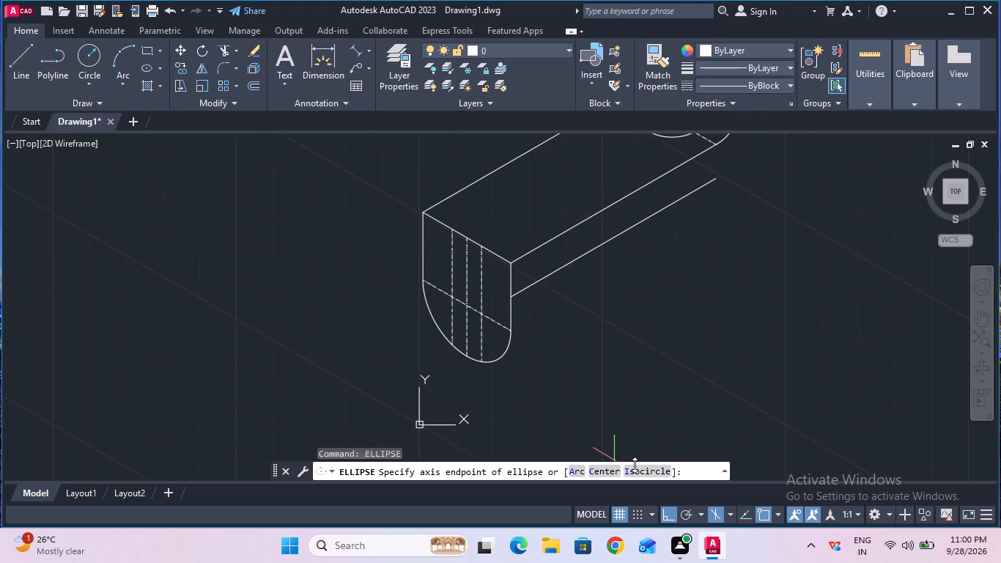
click(636, 466)
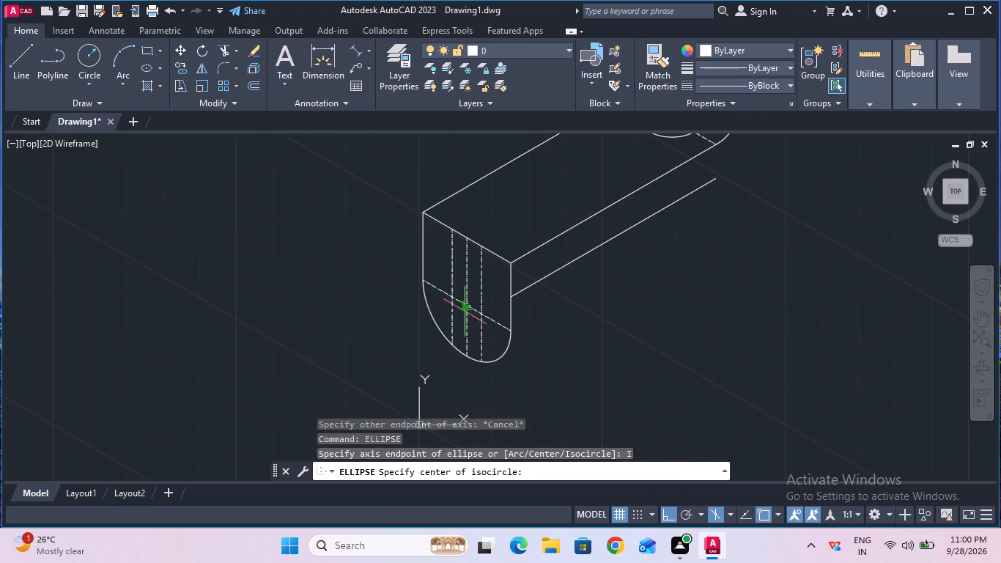
click(467, 306)
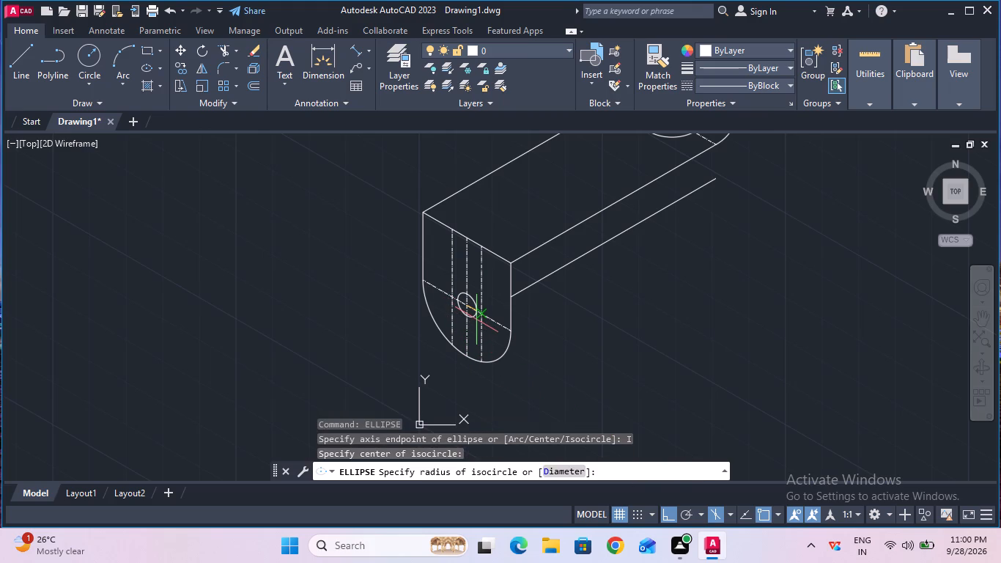
key(5)
key(Return)
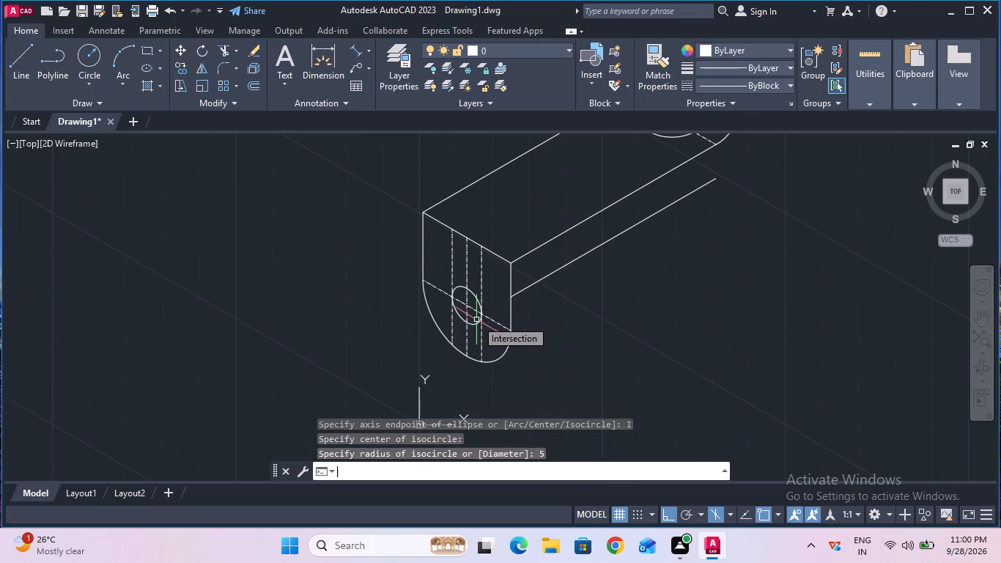
key(Escape)
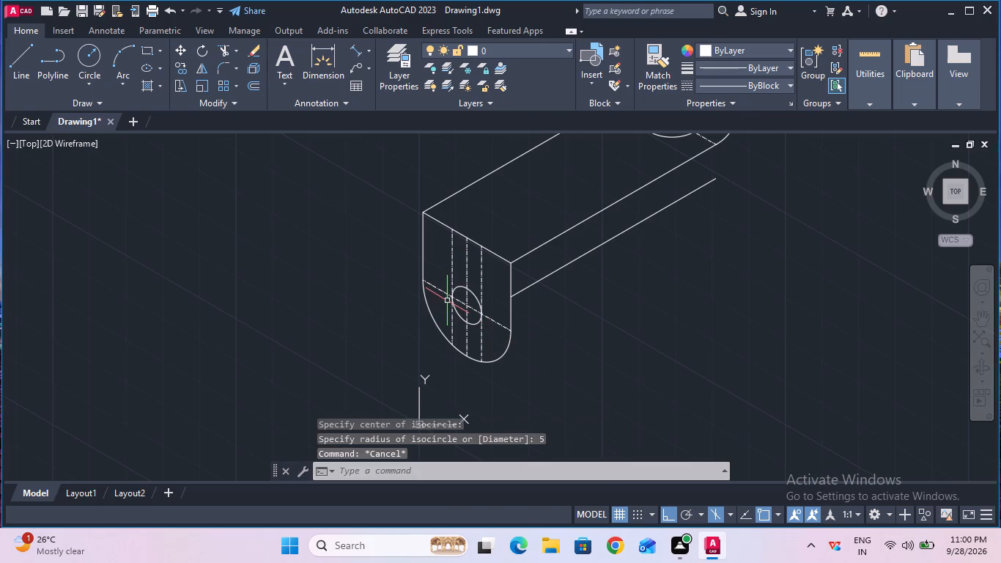
Trim the small isocircle's lower half, the middle centre line below it and the bottom arc between the side lines to open a slot.
click(224, 48)
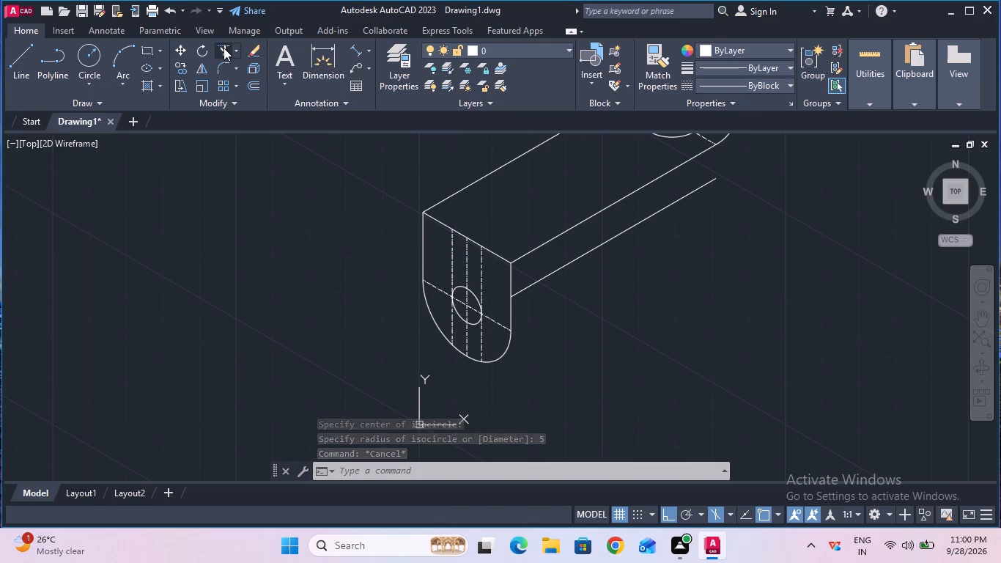
click(459, 318)
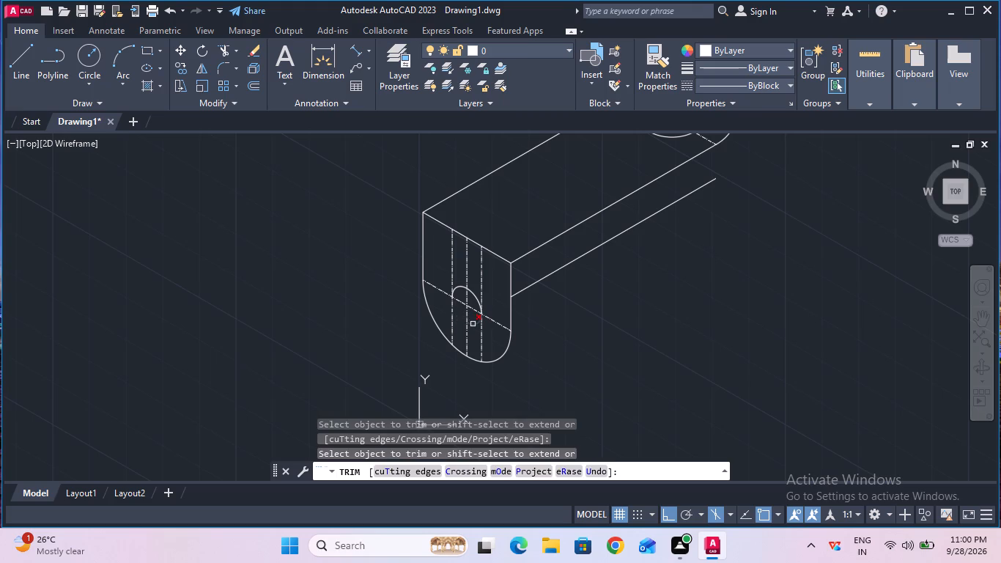
click(473, 324)
click(465, 325)
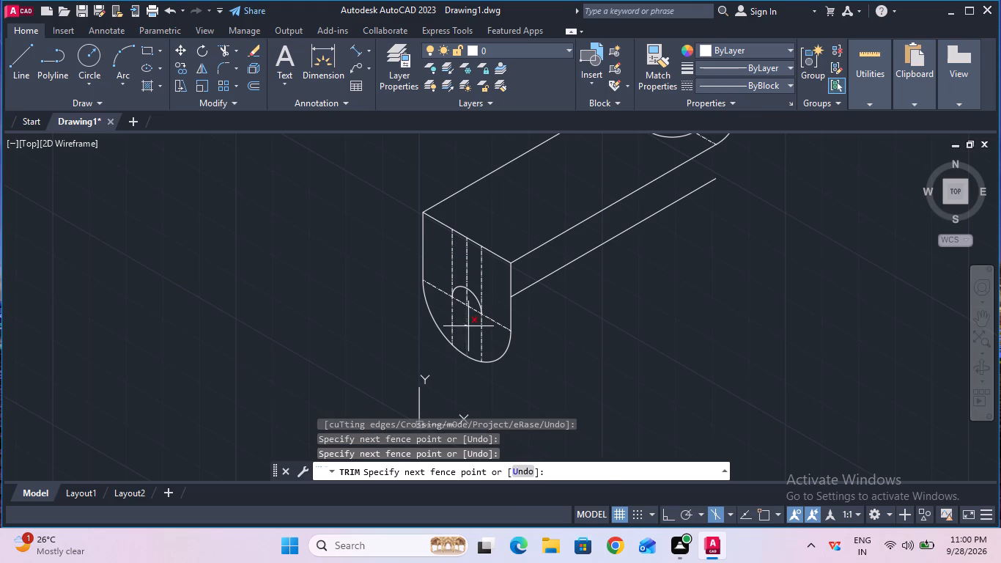
click(470, 326)
click(462, 355)
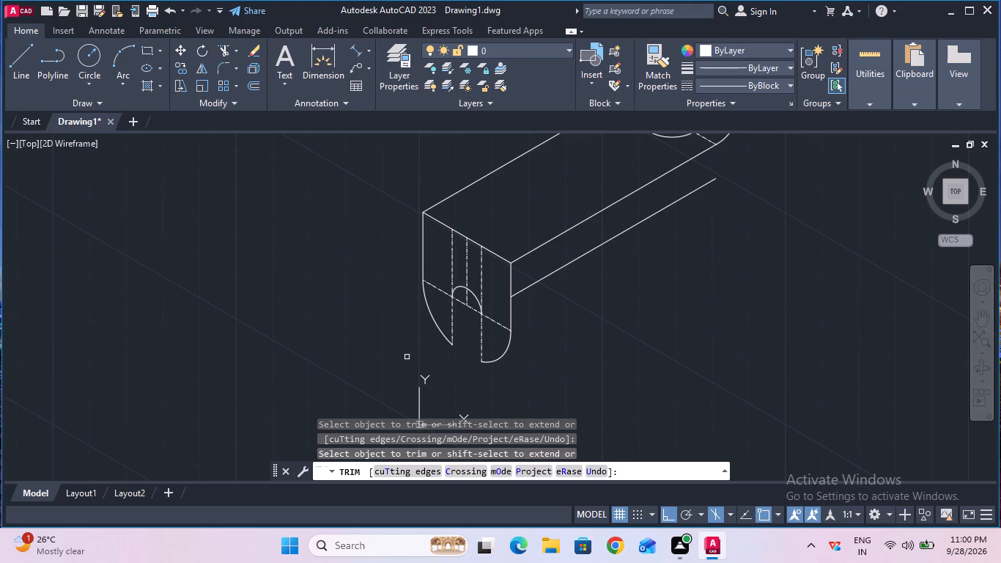
key(Escape)
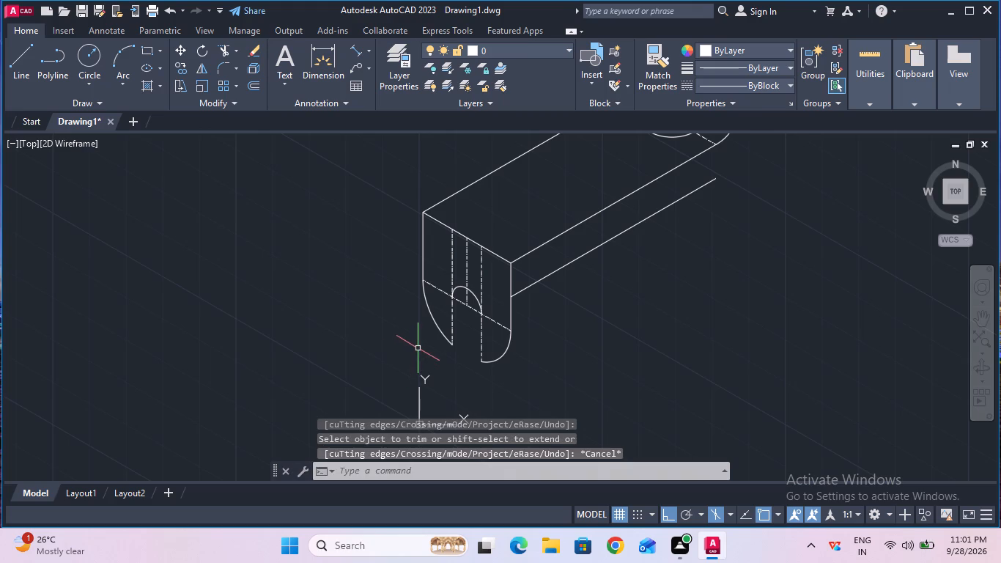
Trim away the parts of the three vertical centre lines above the slot's rounded top.
click(224, 54)
click(451, 257)
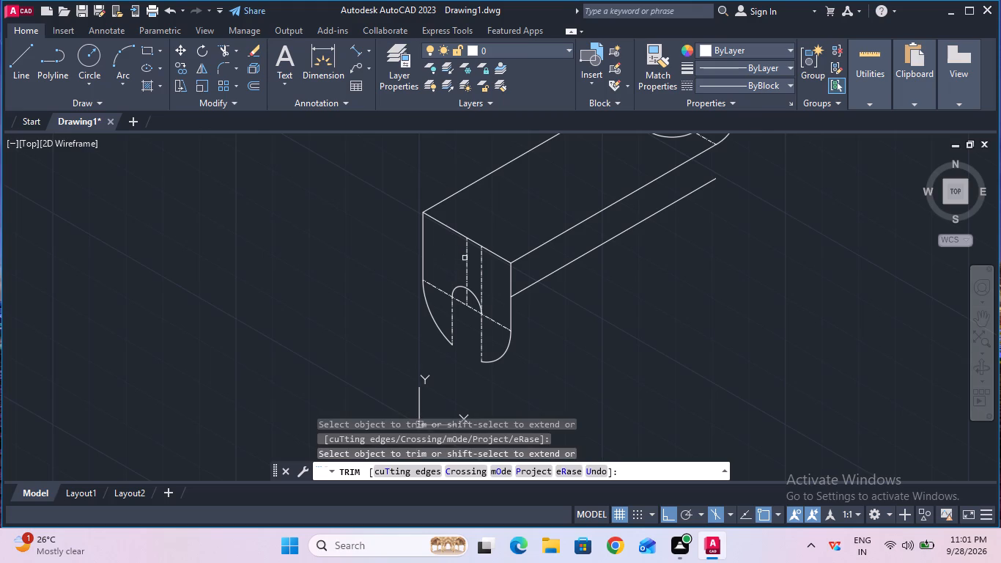
click(467, 258)
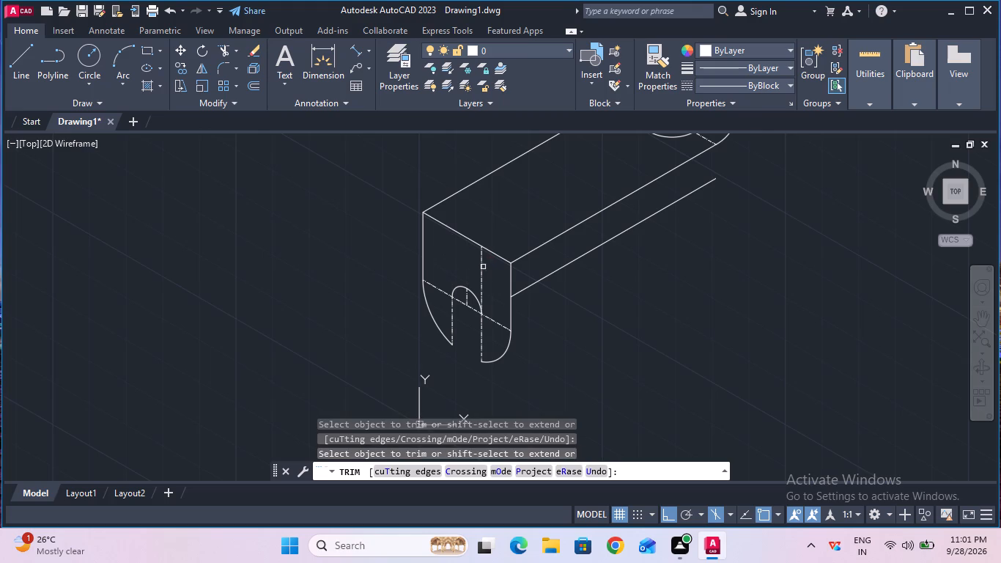
click(481, 267)
key(Escape)
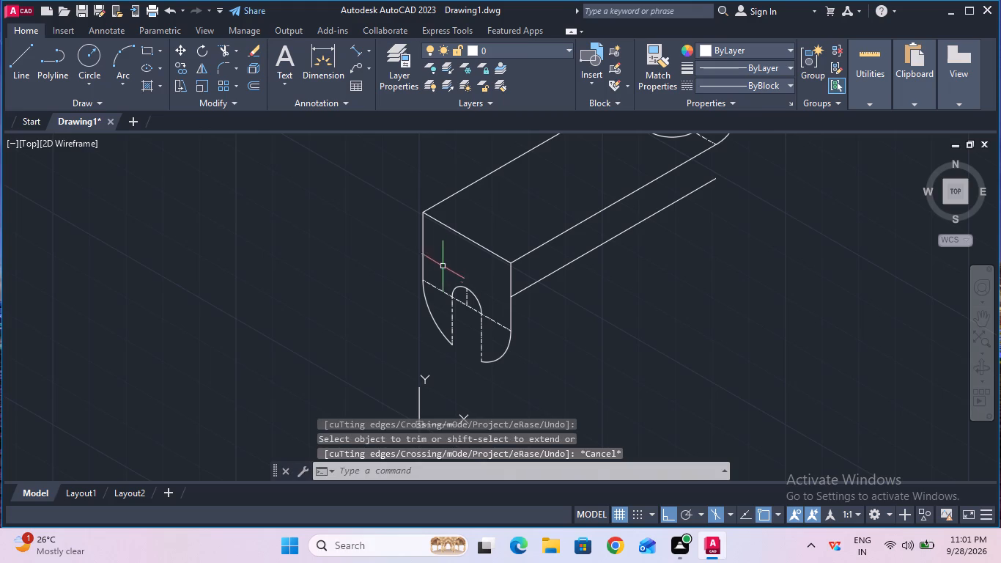
Change the linetype of the slot's two vertical side lines to ByBlock.
click(451, 312)
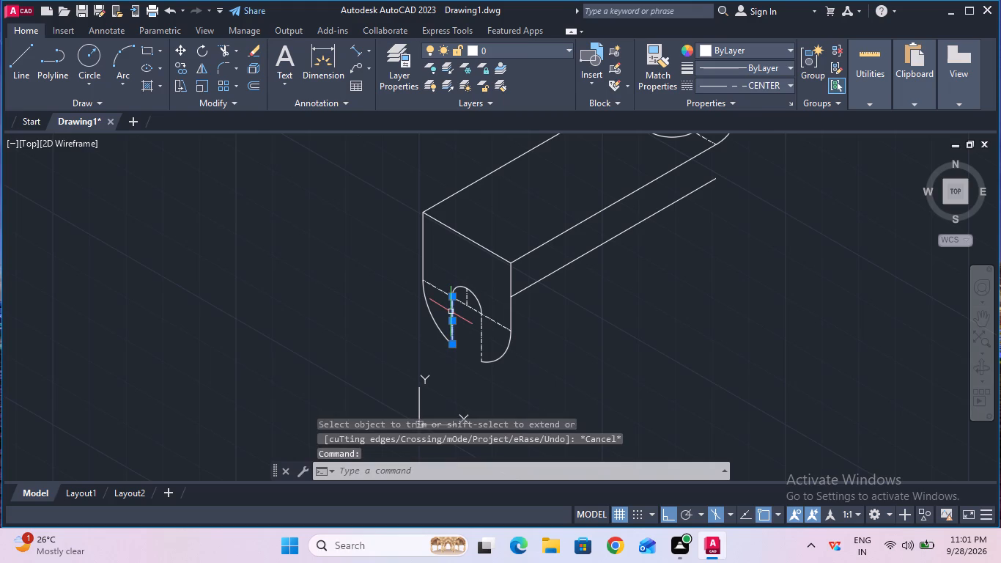
key(p)
key(r)
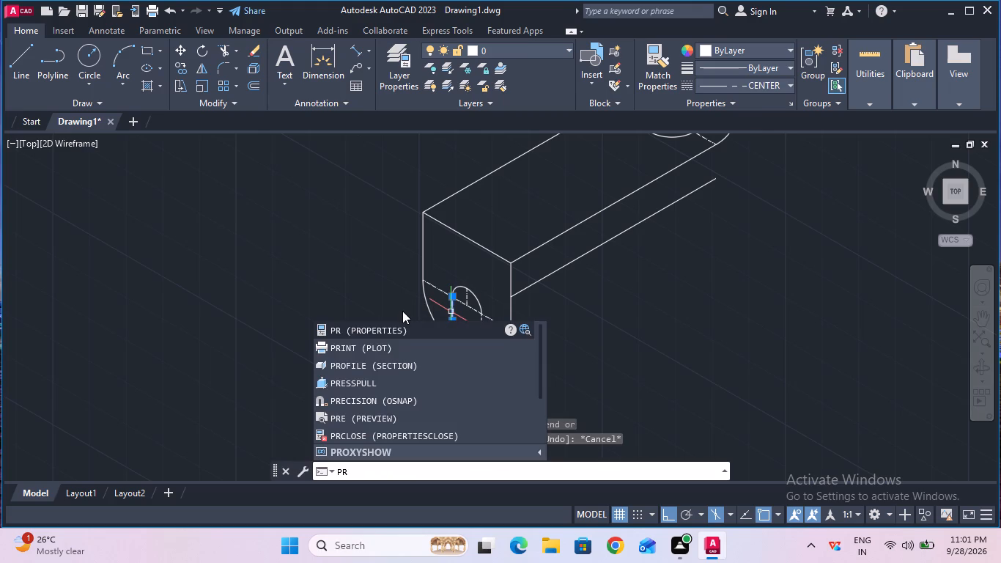
click(402, 331)
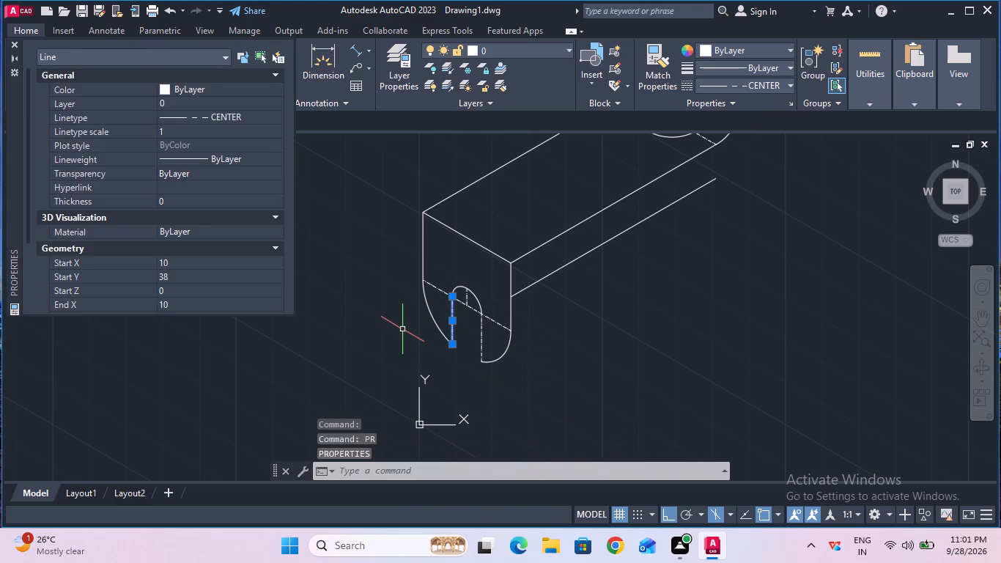
click(223, 119)
click(222, 119)
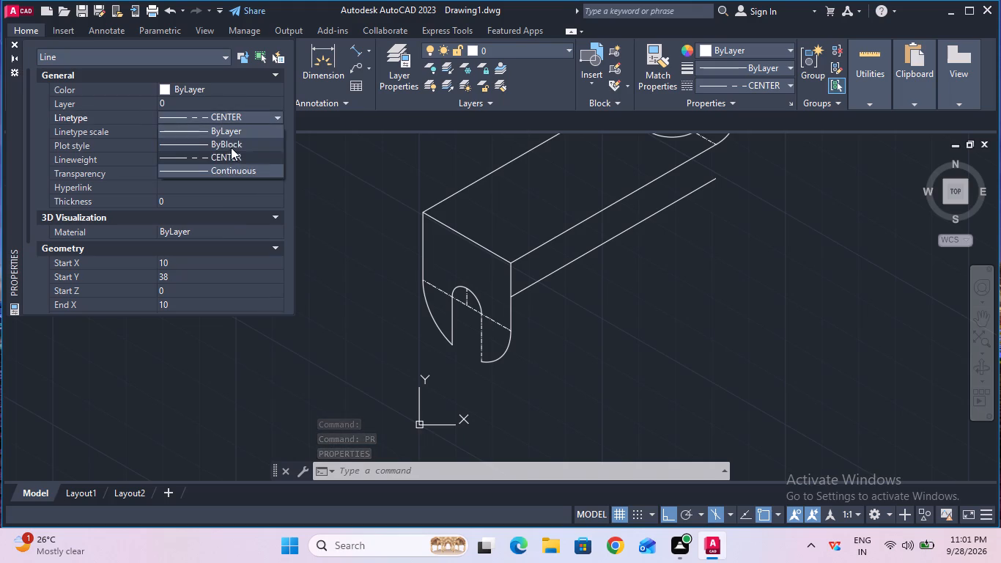
click(231, 148)
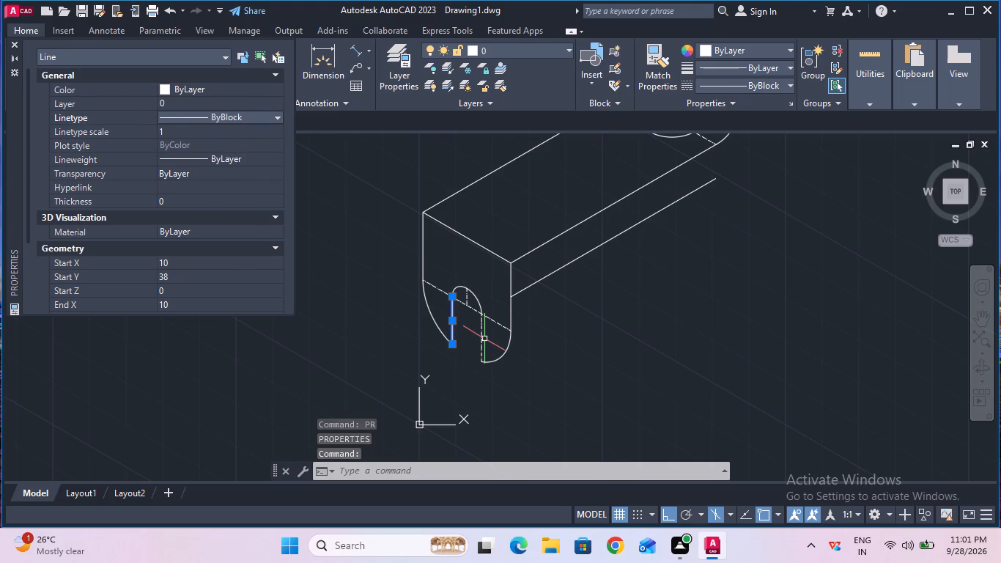
click(481, 339)
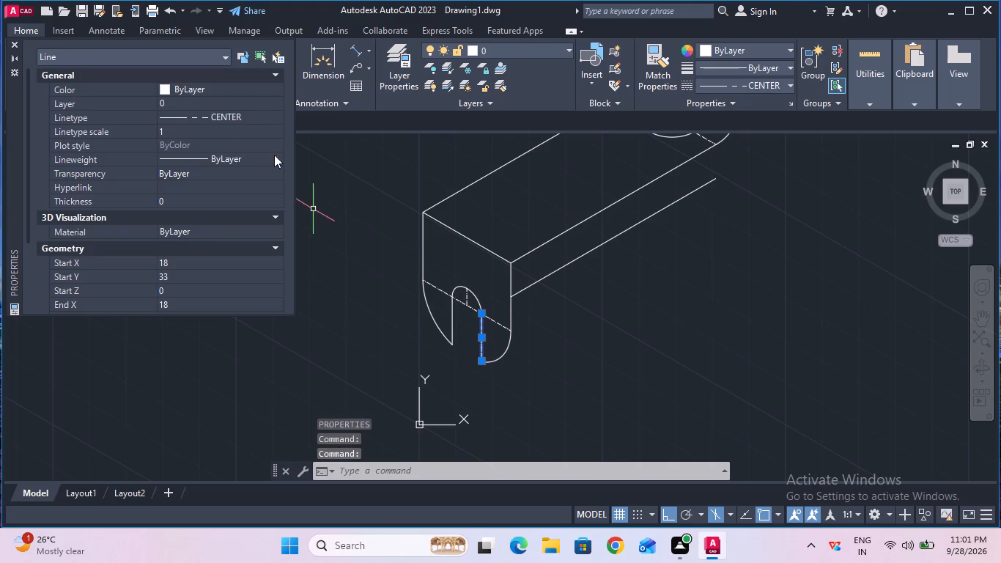
click(245, 110)
click(245, 110)
click(245, 110)
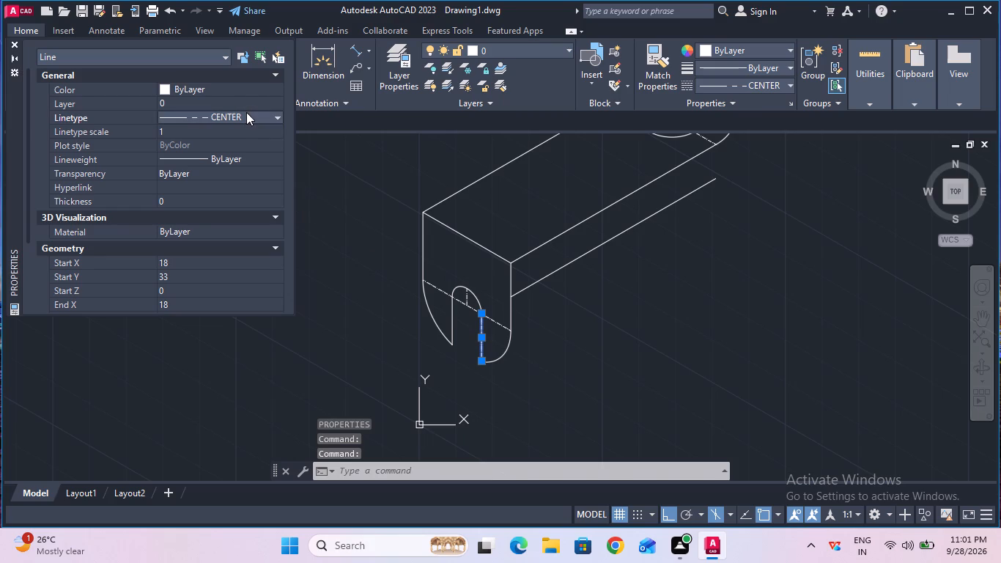
click(247, 116)
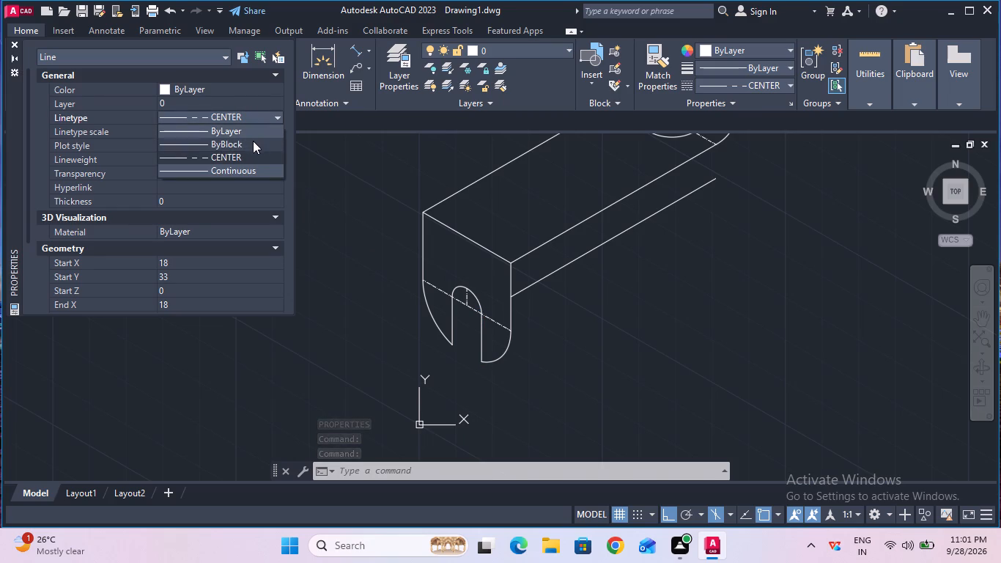
click(253, 141)
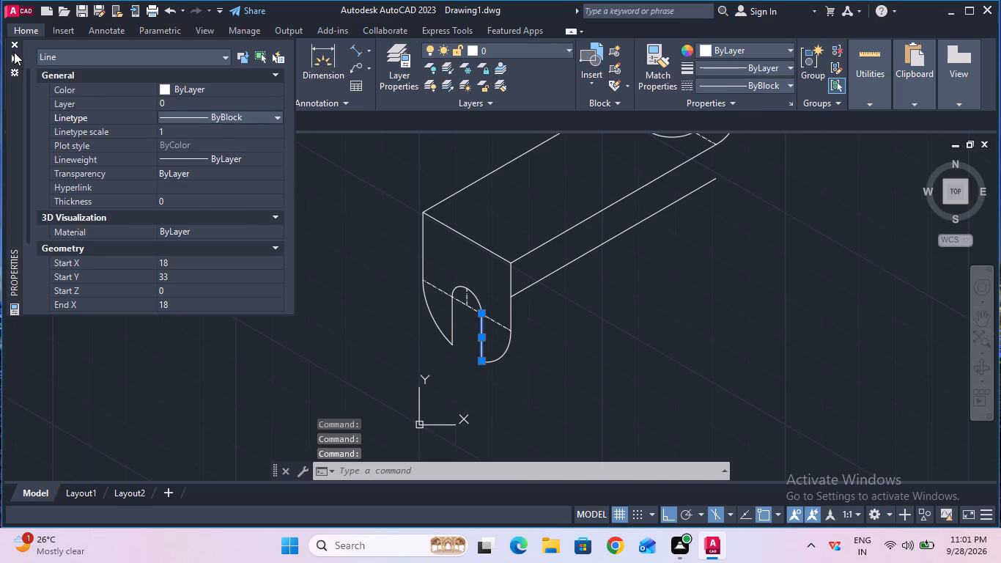
click(13, 44)
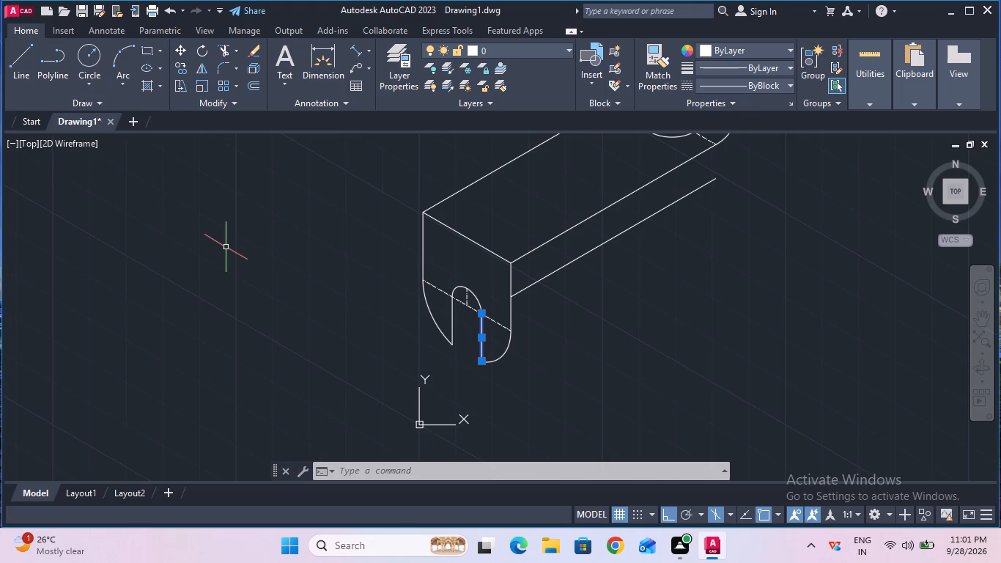
key(Escape)
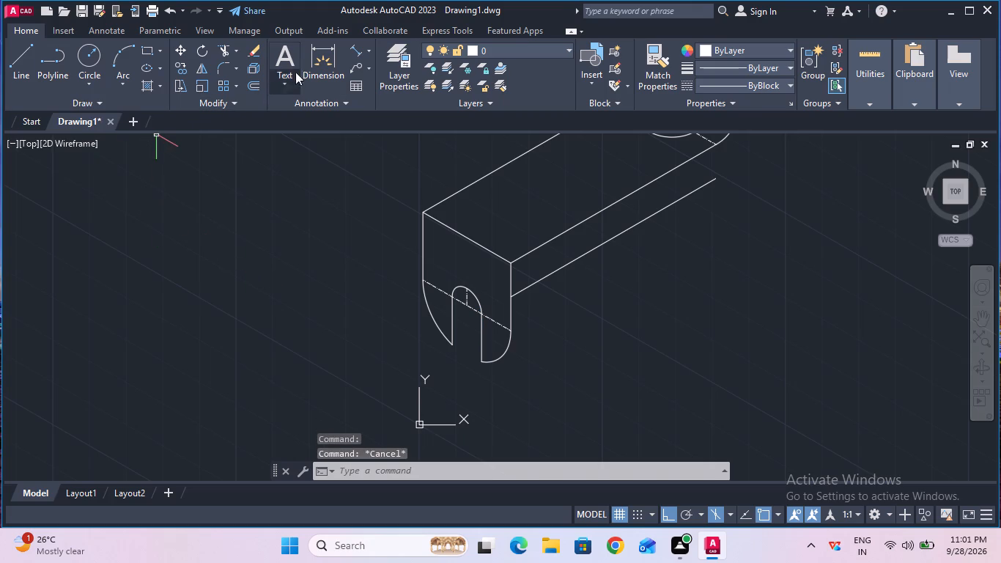
Start the Copy command for the end-face geometry.
click(182, 68)
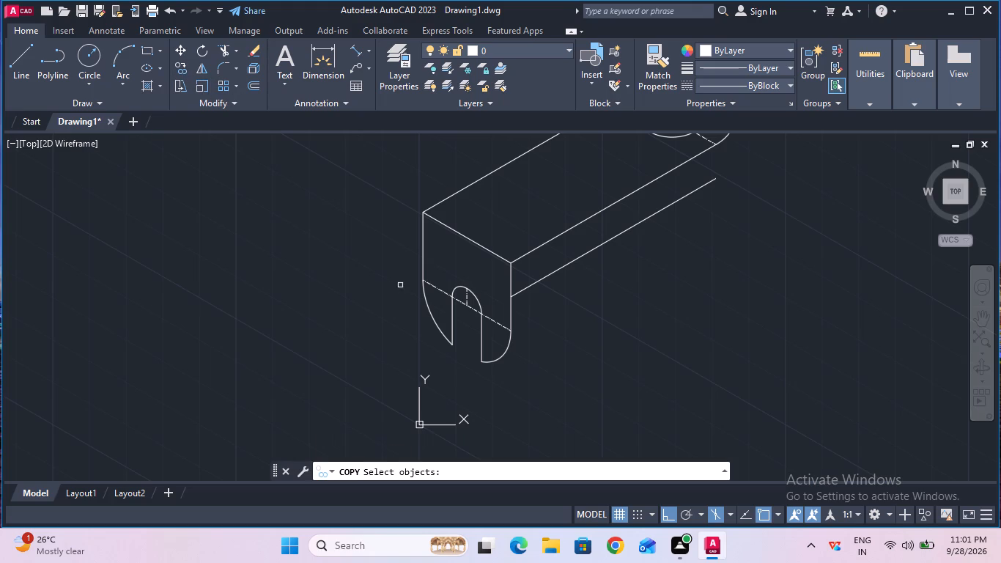
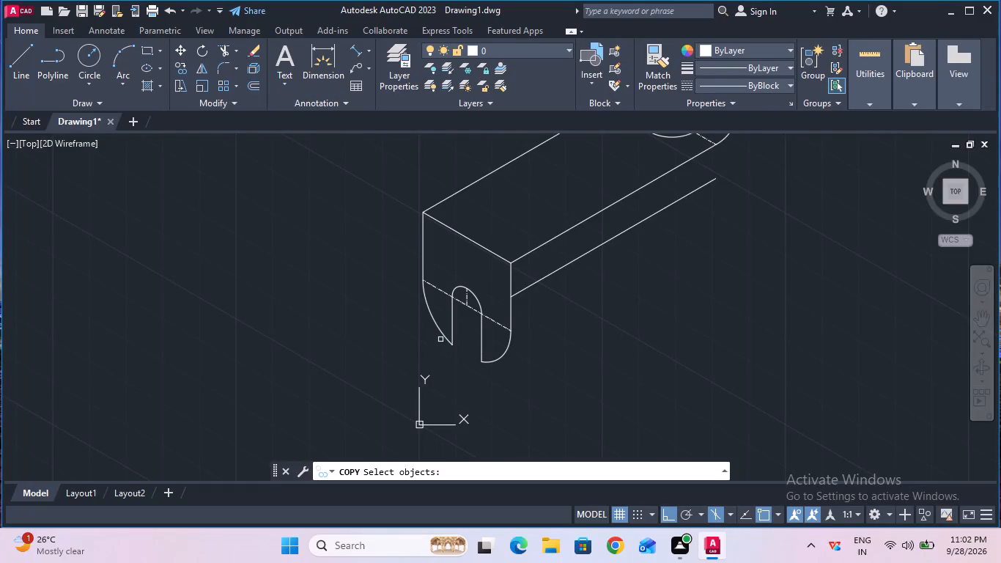
Copy the end face's right vertical edge and lower-right arc 5 mm back along the 30° axis in the top isoplane.
click(501, 357)
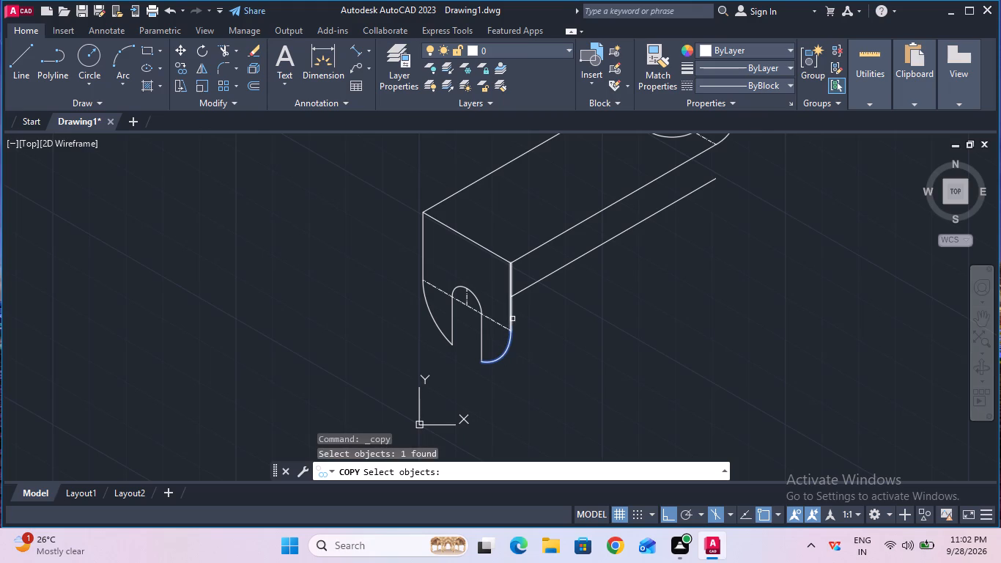
shift+click(512, 319)
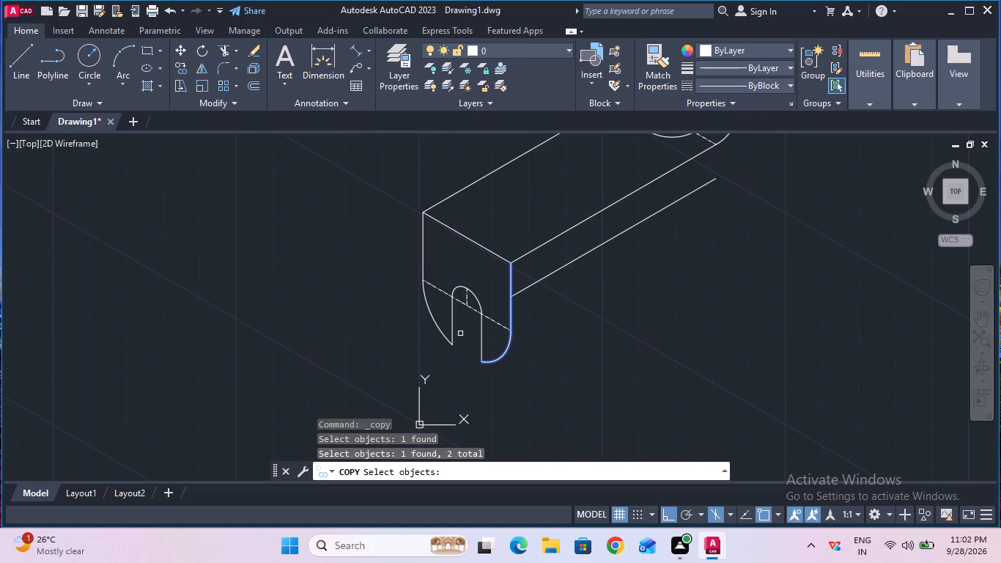
key(Return)
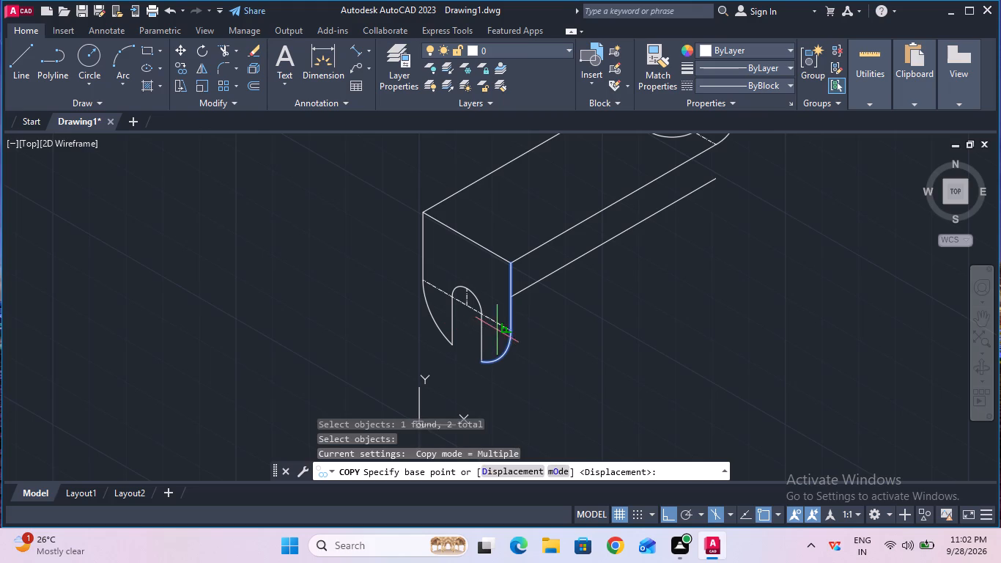
click(515, 332)
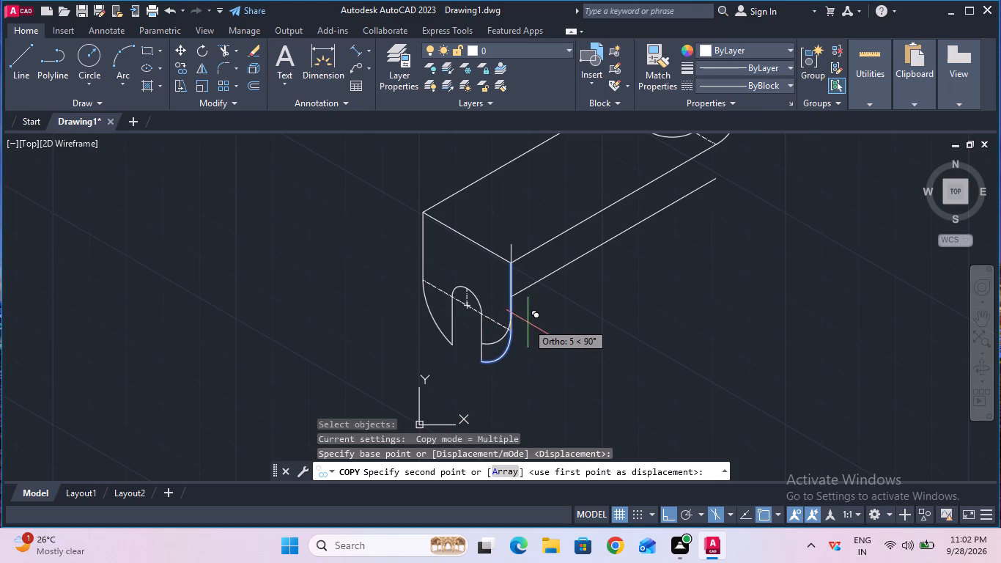
key(F5)
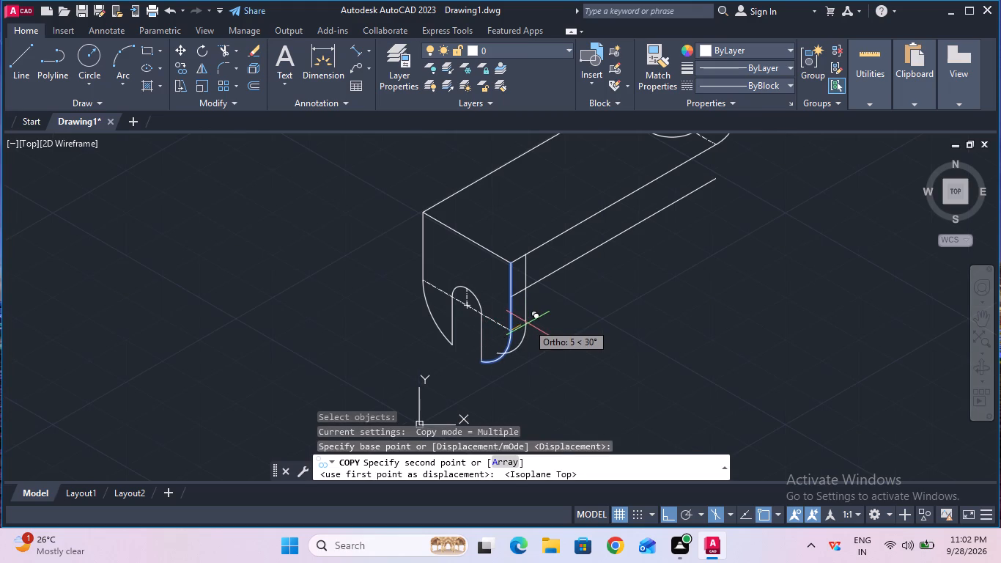
key(5)
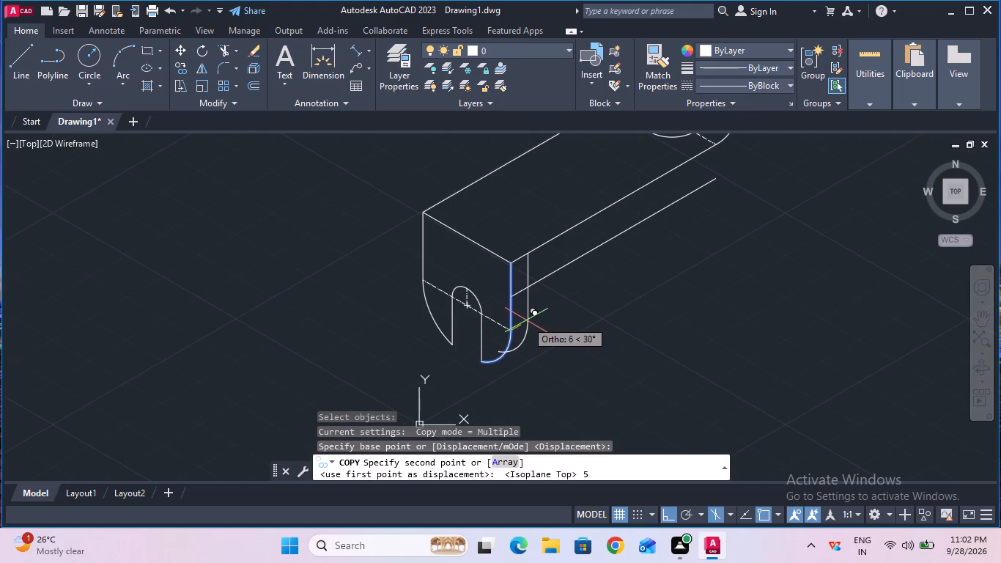
key(Return)
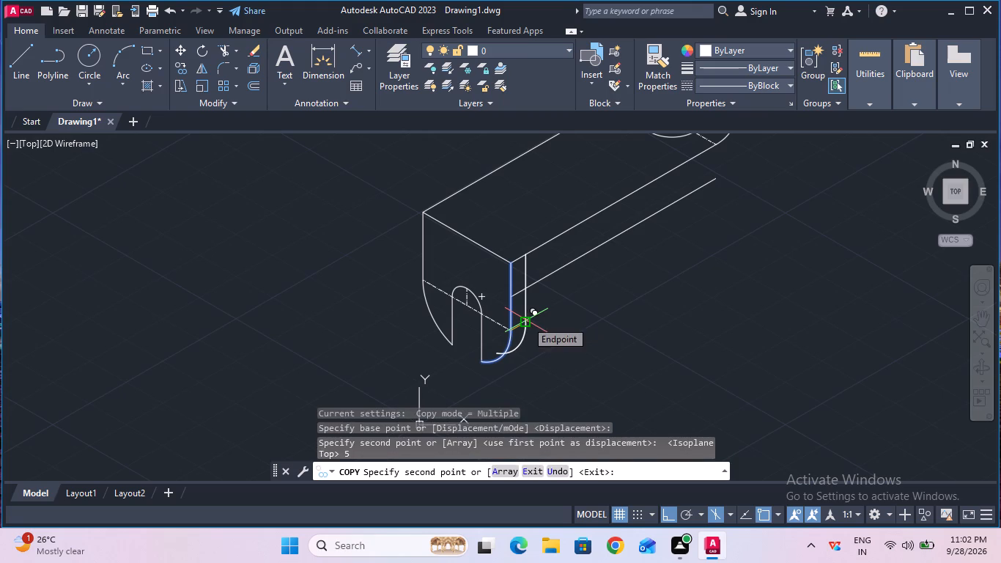
key(Escape)
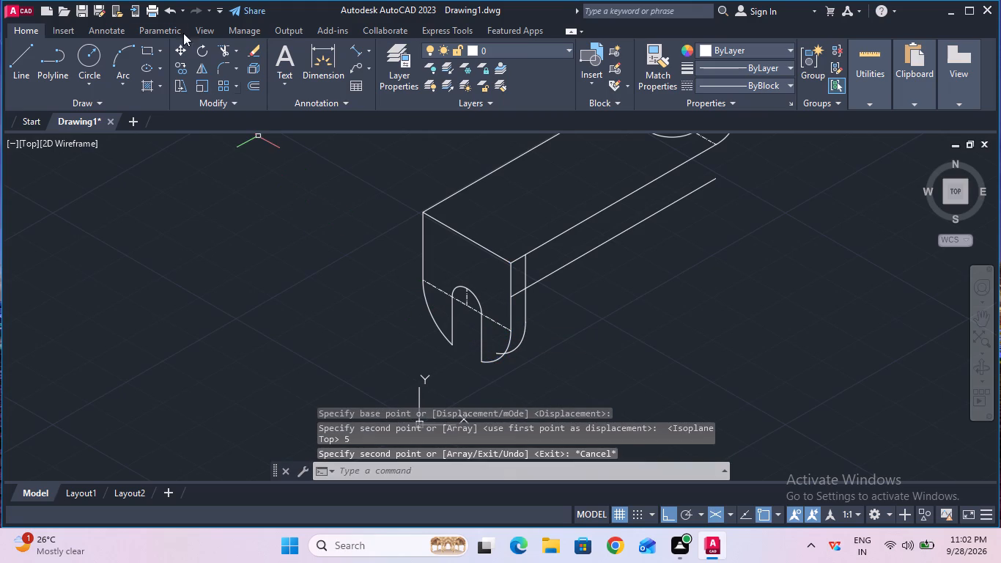
Trim the copied arc's end inside the end face, the copied edge above the base's lower line, and that line between the two vertical edges.
click(225, 45)
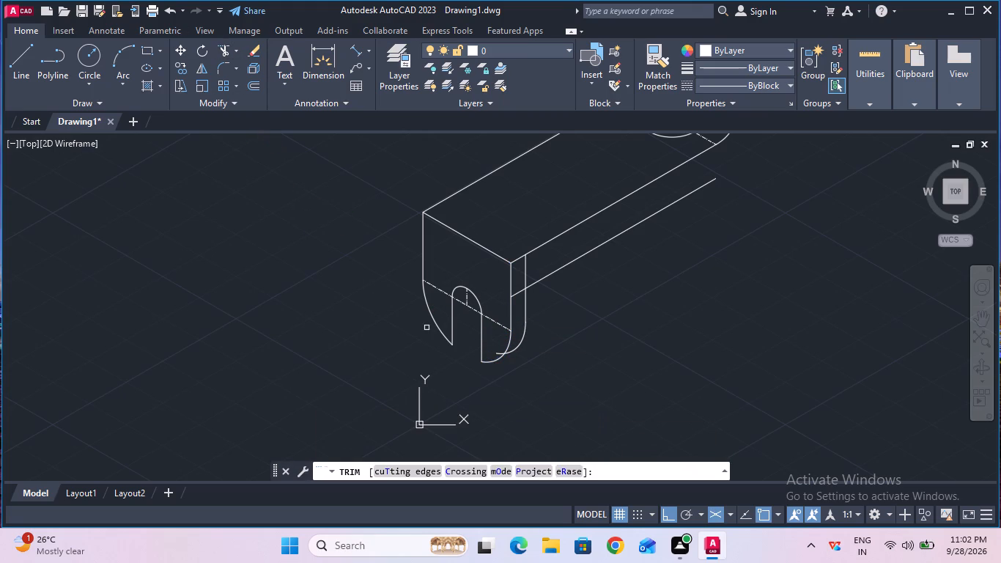
click(500, 353)
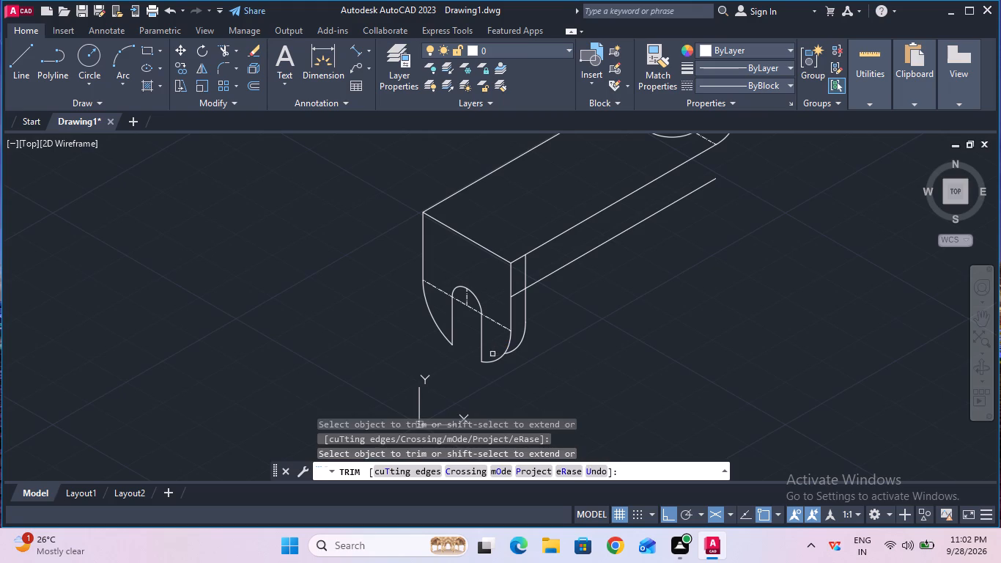
key(Escape)
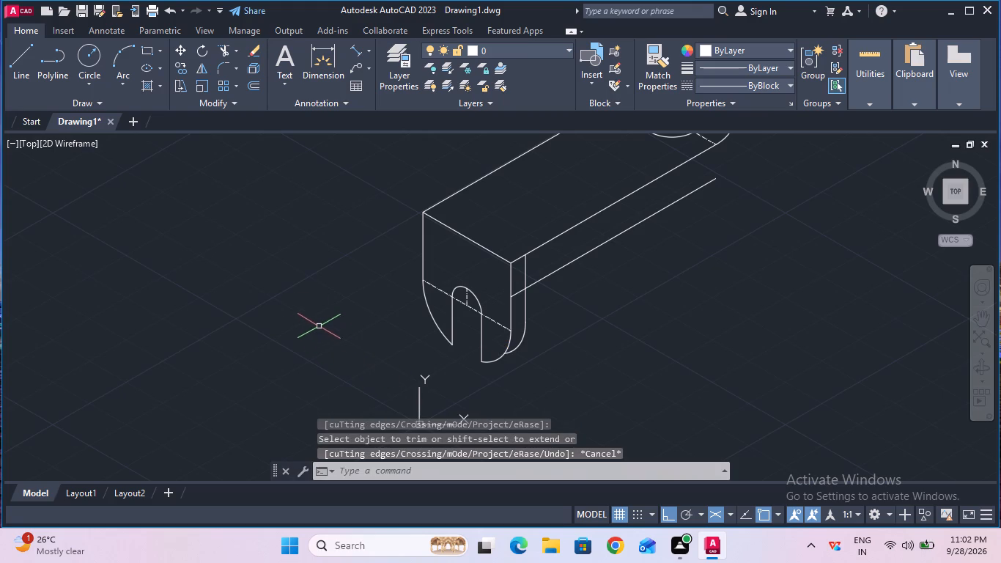
click(224, 44)
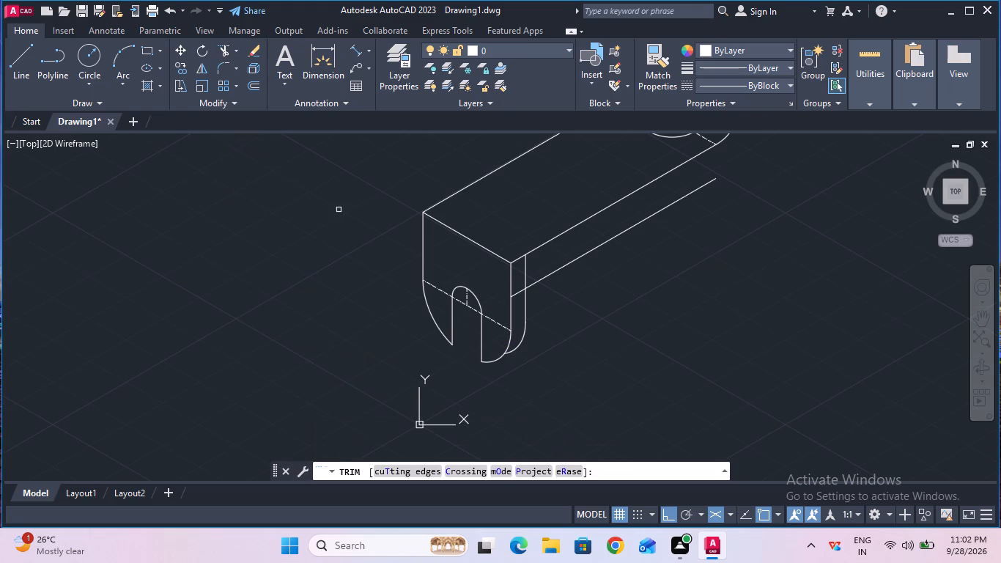
click(526, 276)
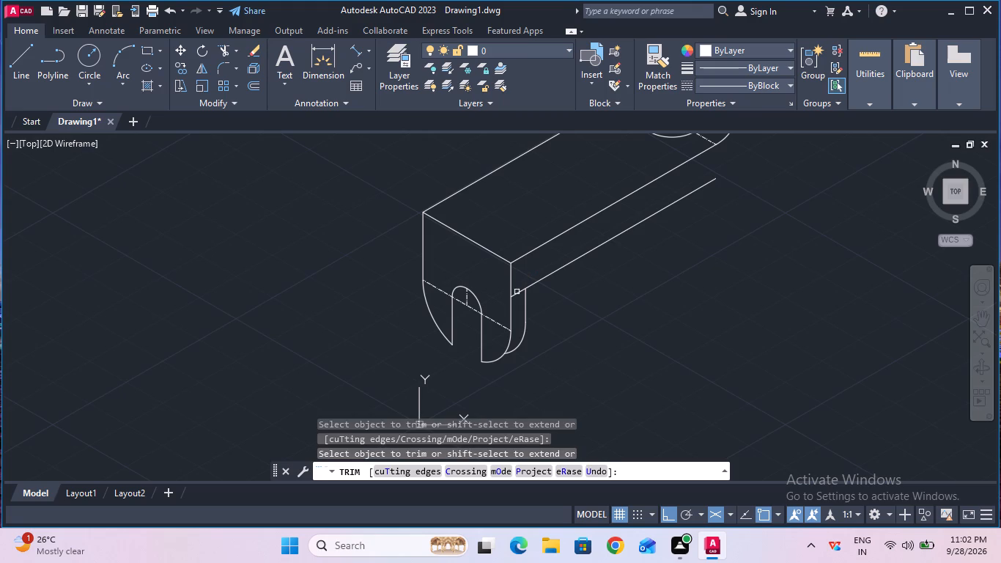
click(517, 292)
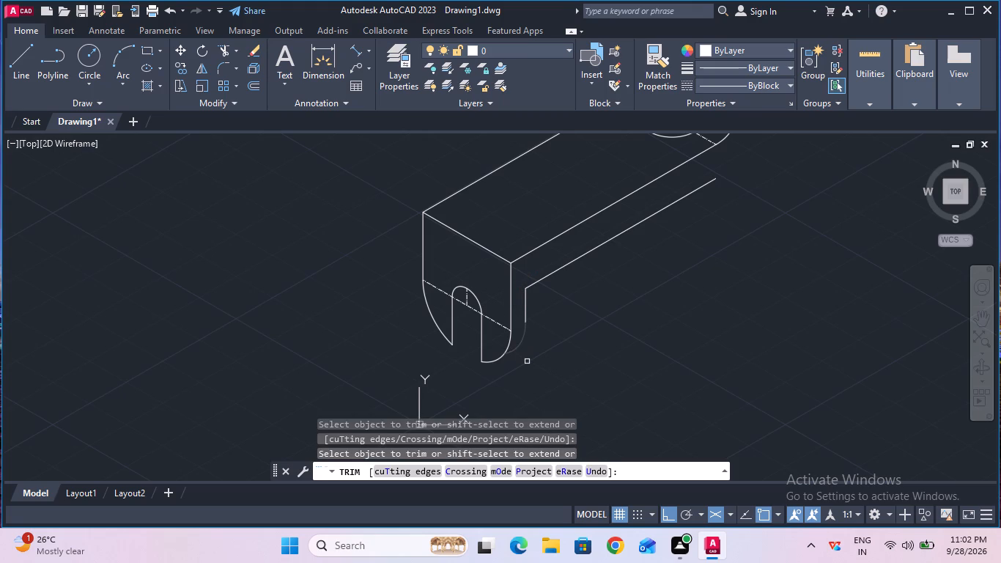
key(Escape)
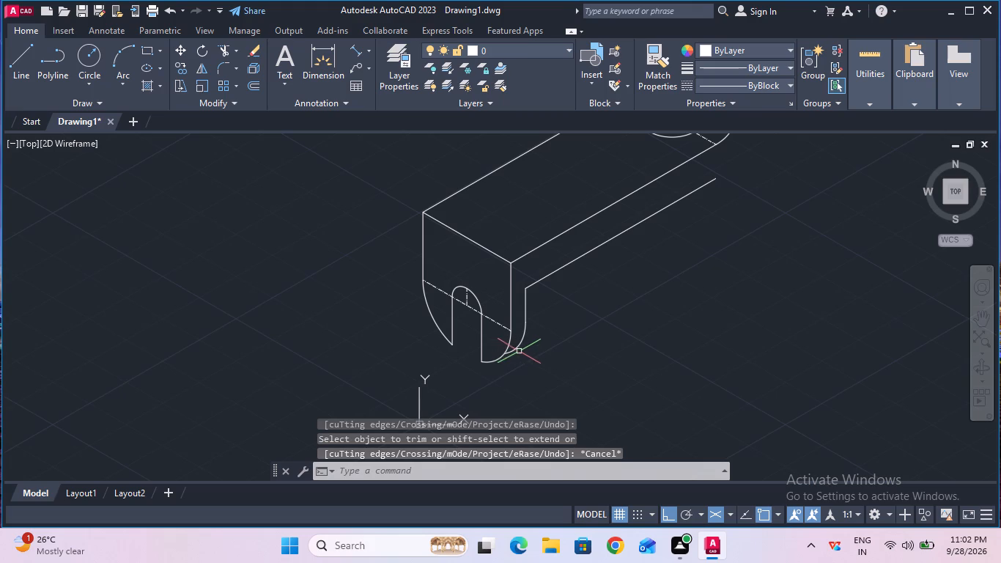
Draw a tangent line along the 30° axis joining the end face's lower-right arc to its copied arc.
ctrl+scroll(525, 353, up, 1)
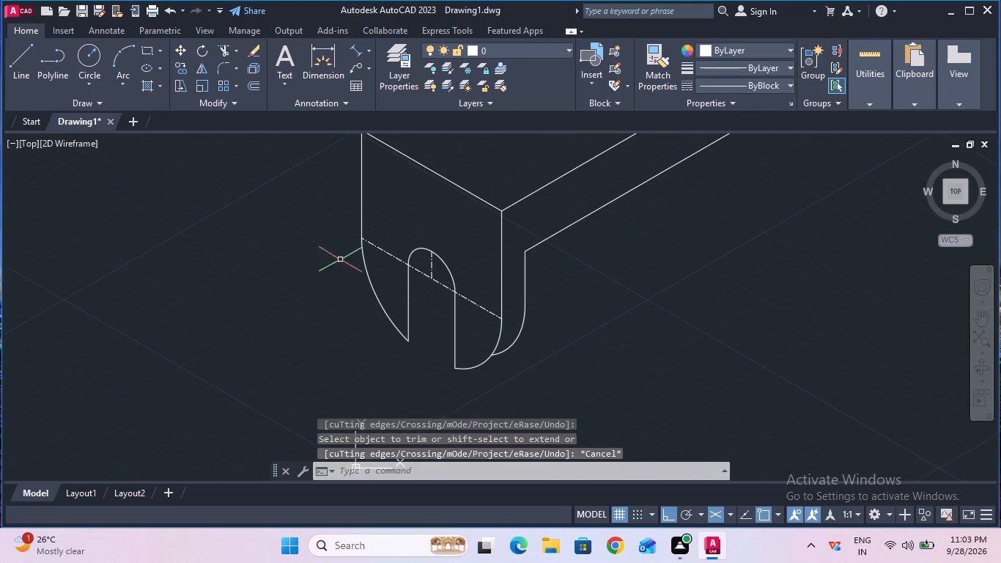
click(27, 67)
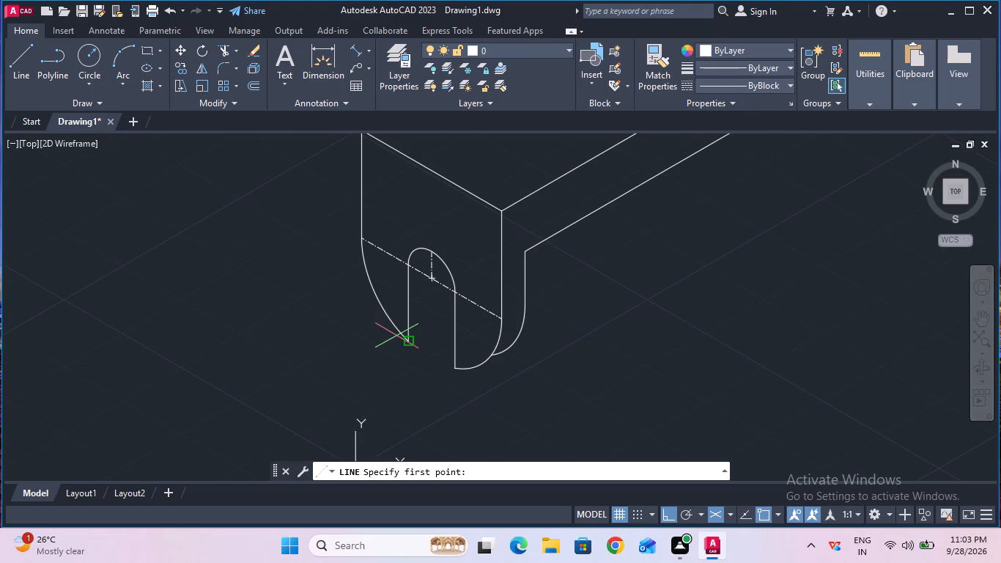
click(482, 365)
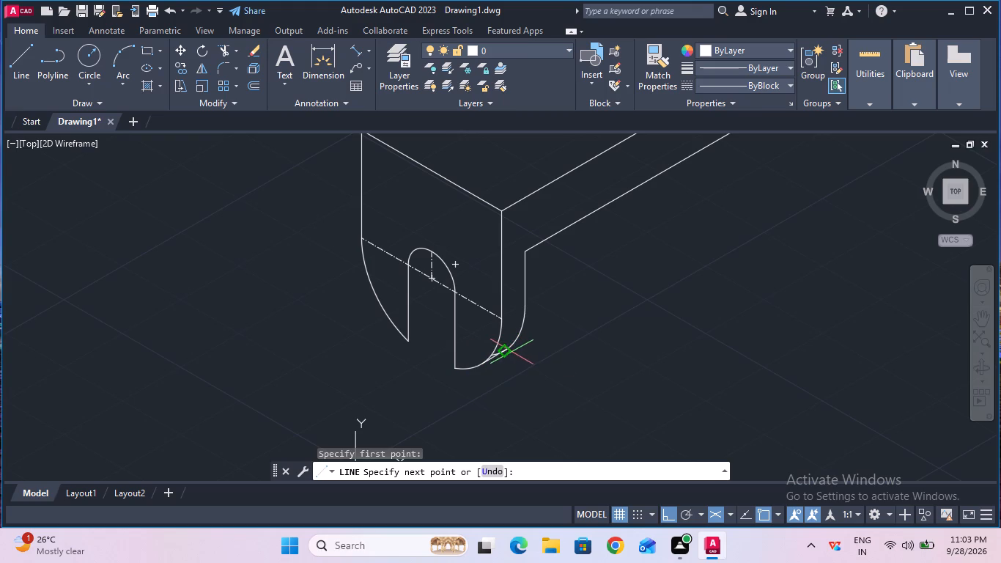
click(511, 347)
key(Escape)
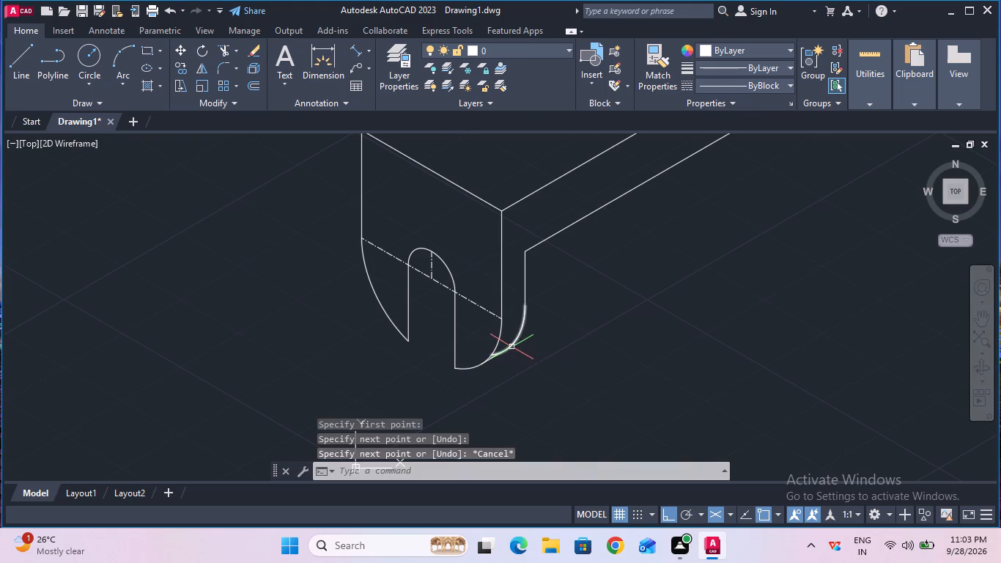
Trim the leftover piece of the copied arc between the front arc and the new tangent line.
ctrl+scroll(499, 342, up, 2)
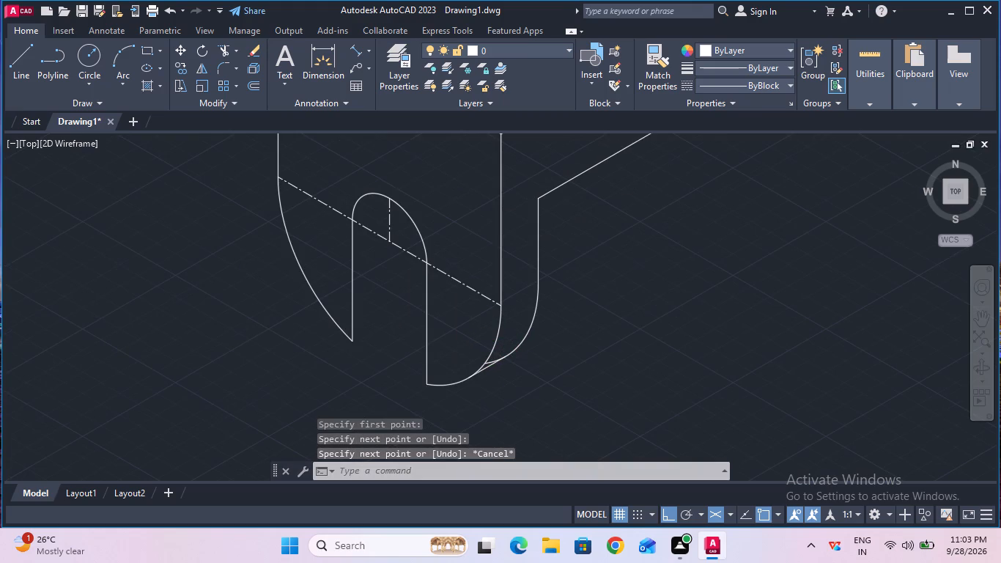
click(226, 51)
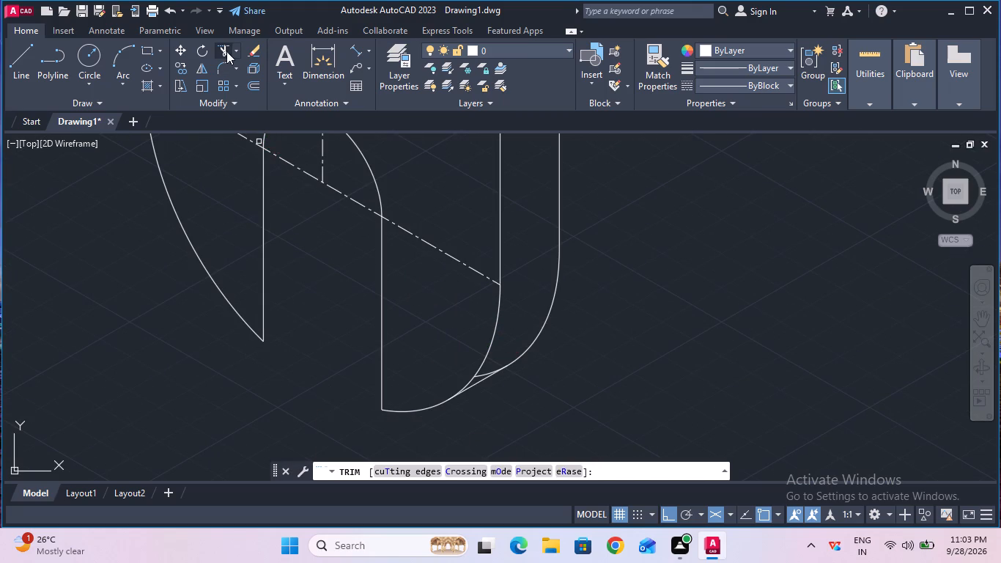
click(483, 373)
ctrl+scroll(492, 370, down, 2)
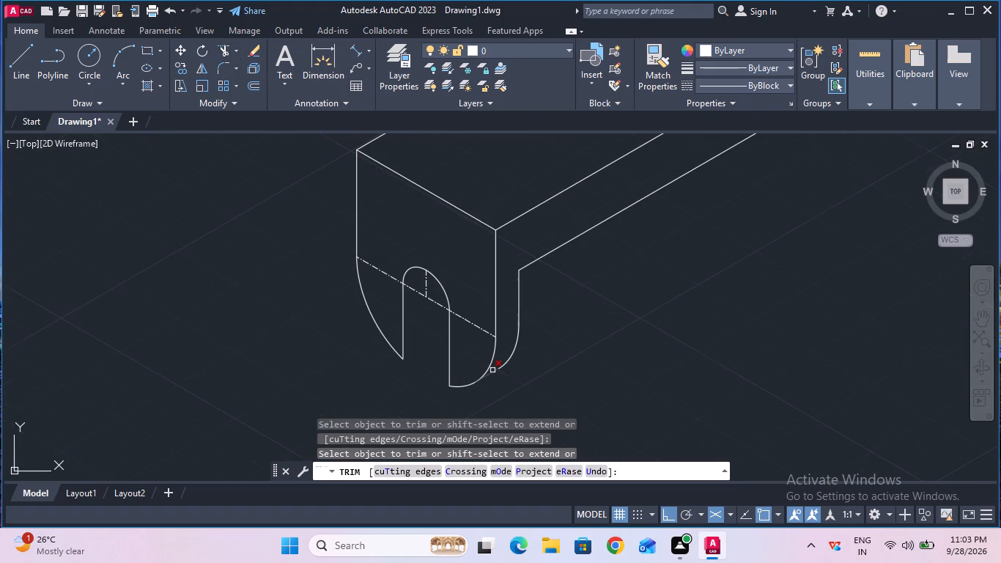
key(Escape)
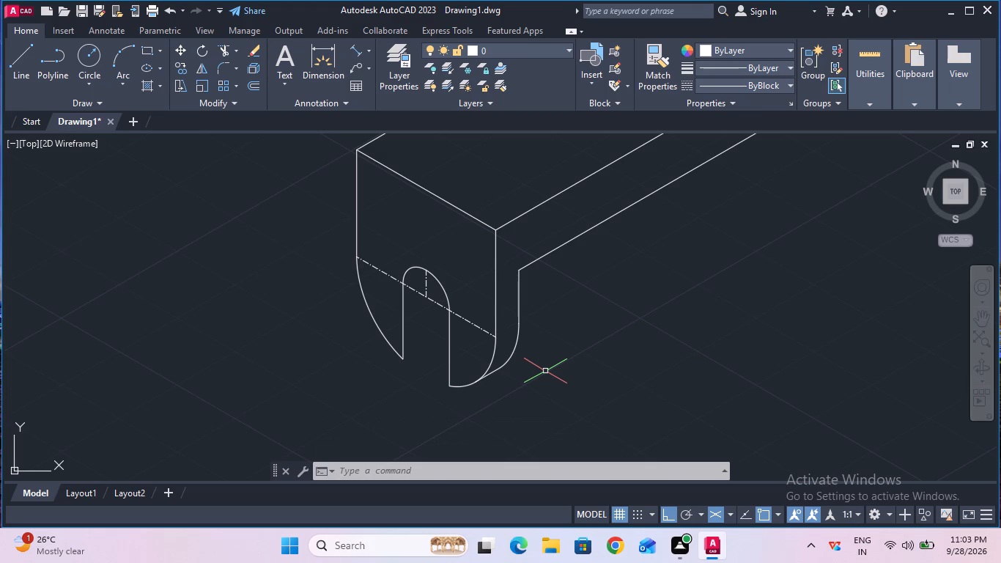
key(Escape)
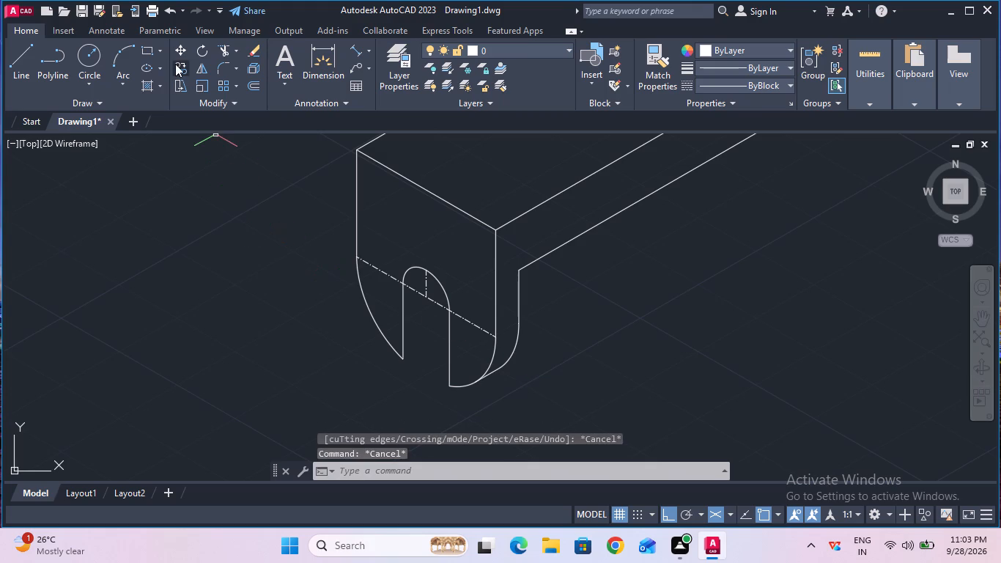
Copy the slot's left vertical side line 5 mm back along the 30° axis.
click(175, 64)
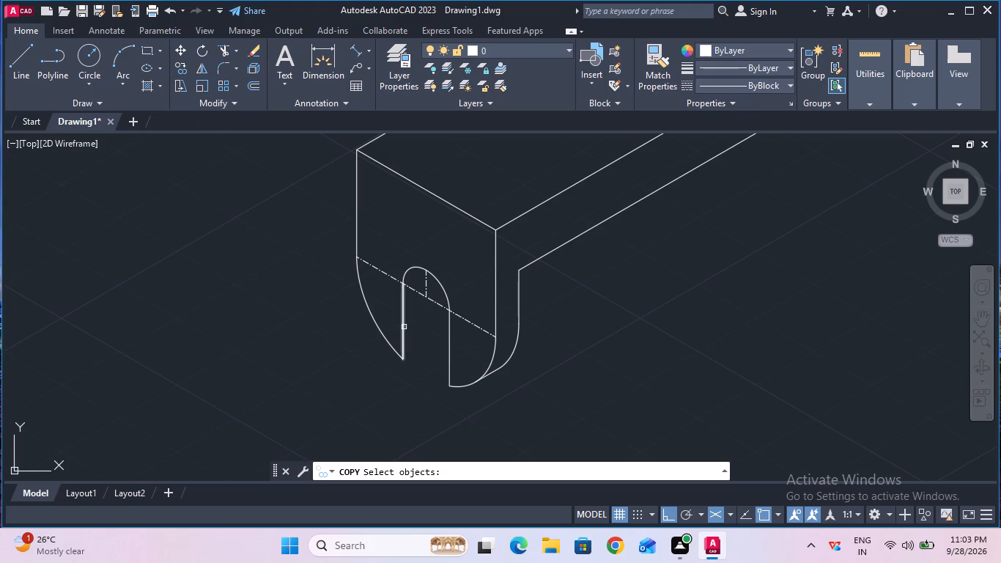
click(403, 327)
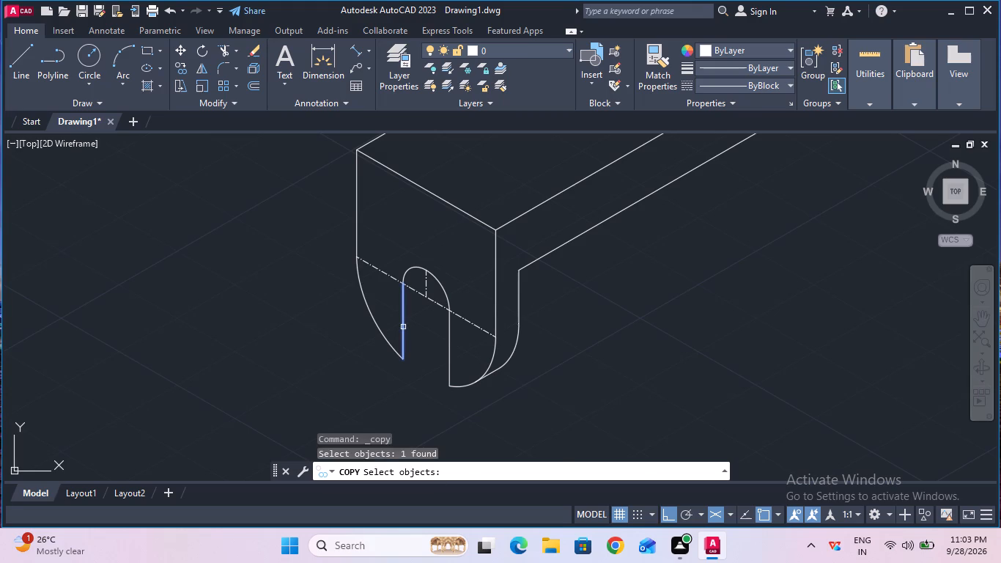
key(Return)
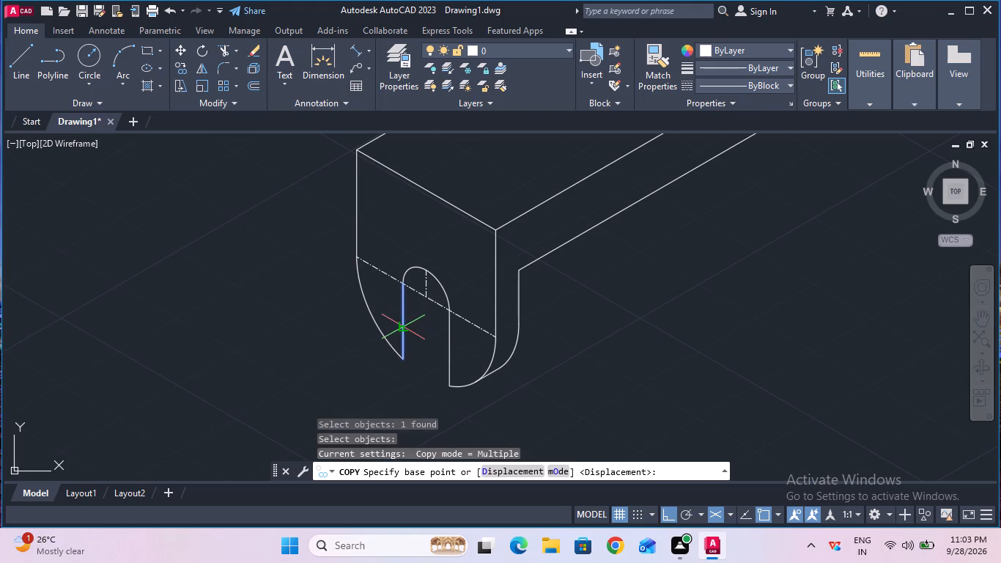
click(402, 325)
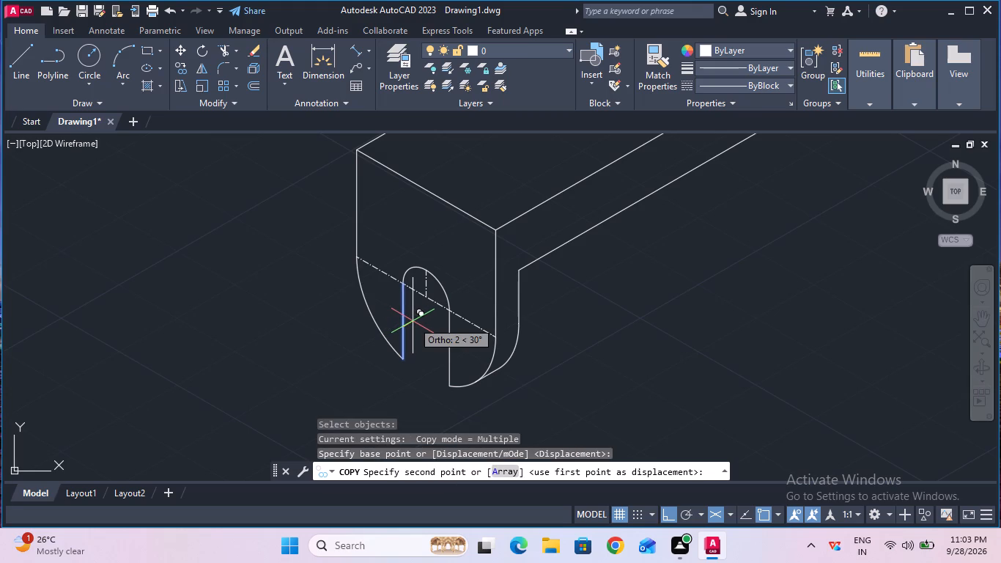
key(5)
key(Return)
key(Escape)
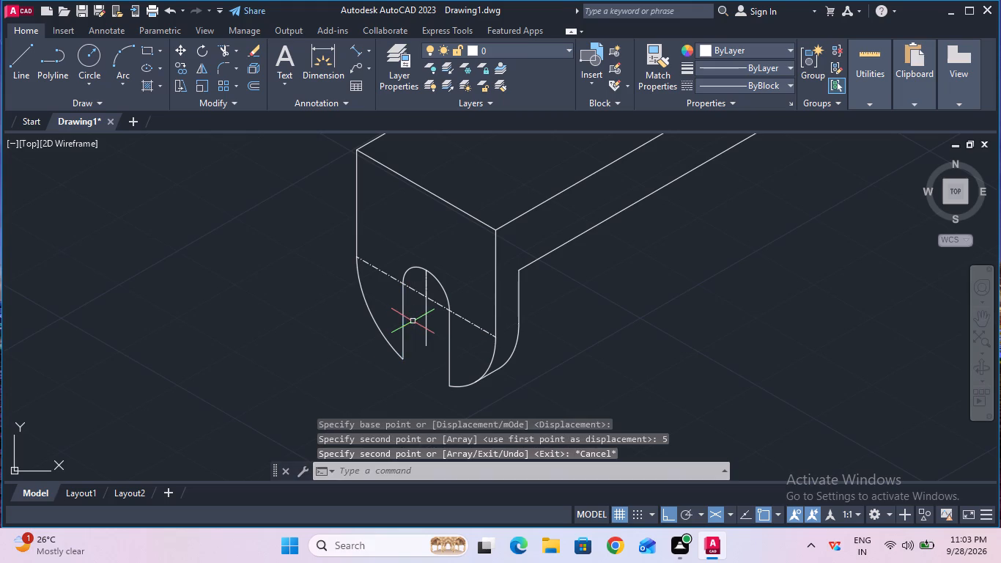
Draw a line joining the lower ends of the slot's left side line and its copy.
click(21, 66)
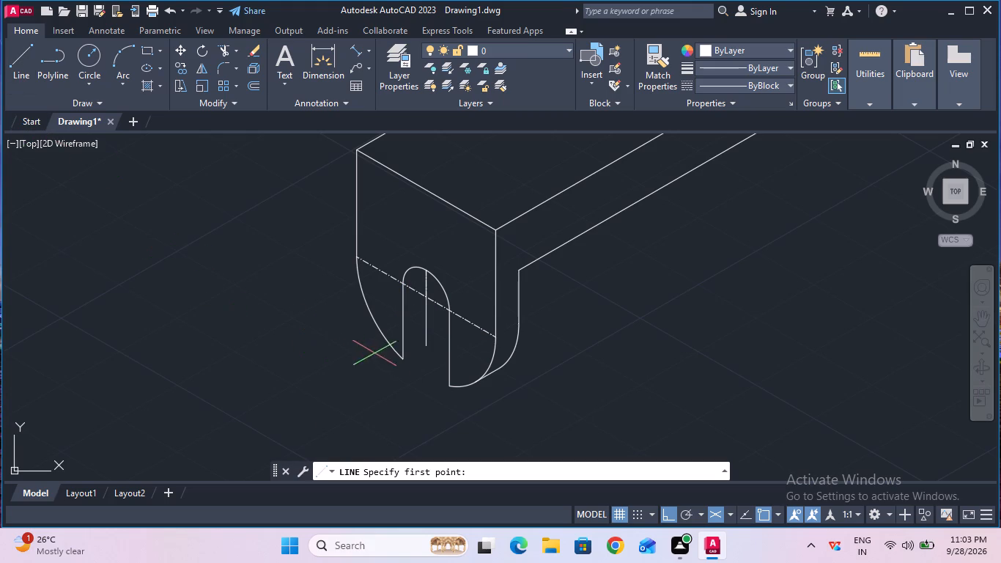
click(400, 357)
click(424, 348)
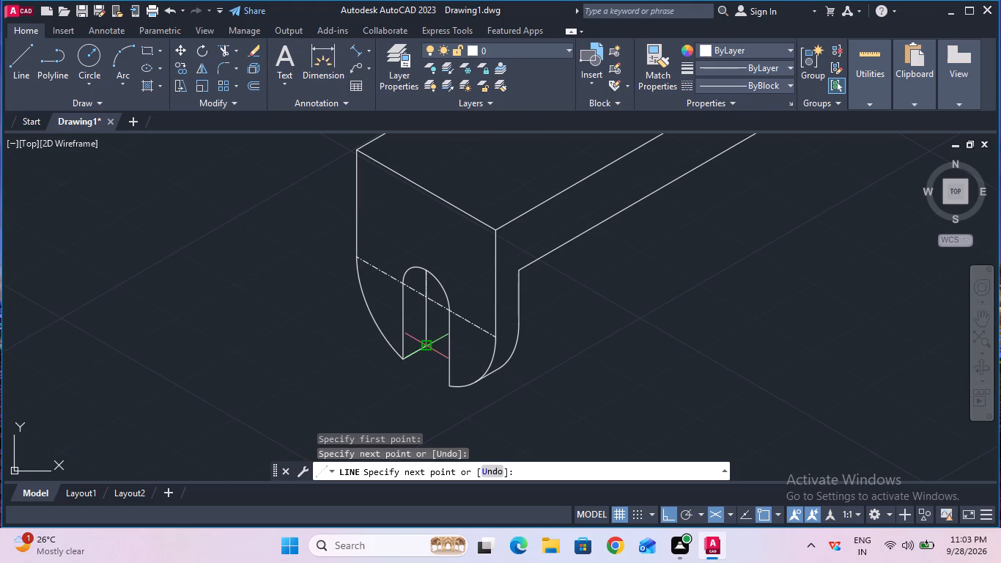
key(Escape)
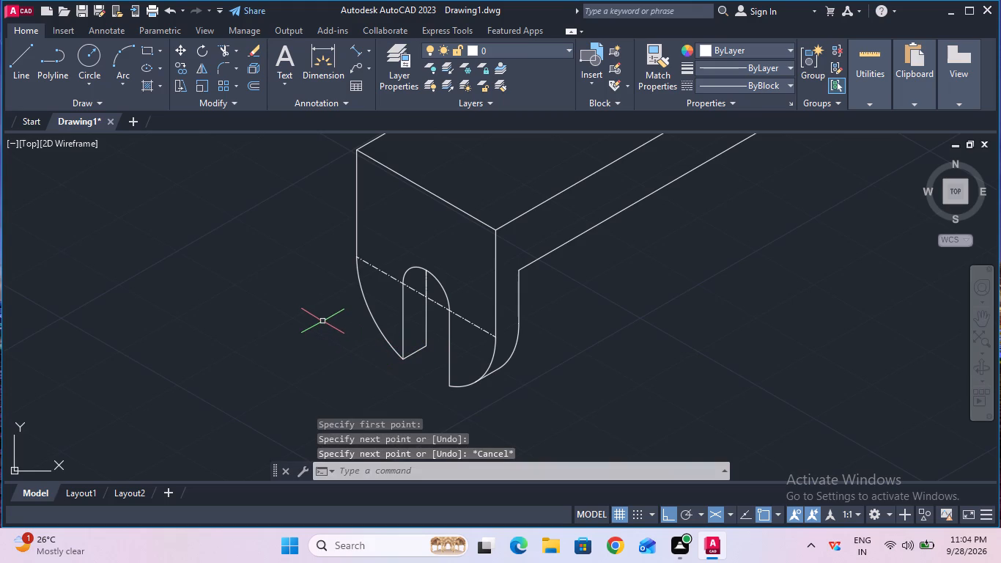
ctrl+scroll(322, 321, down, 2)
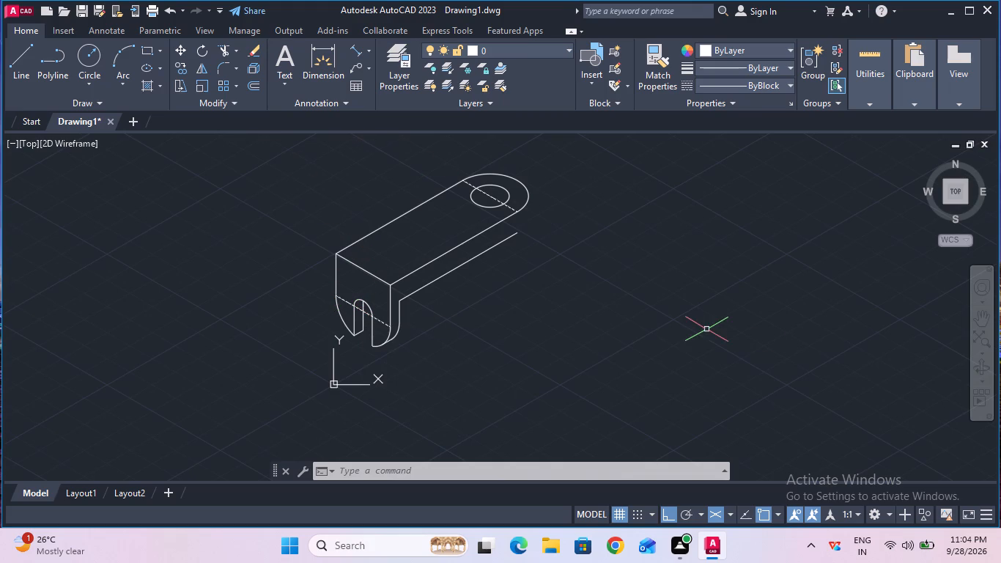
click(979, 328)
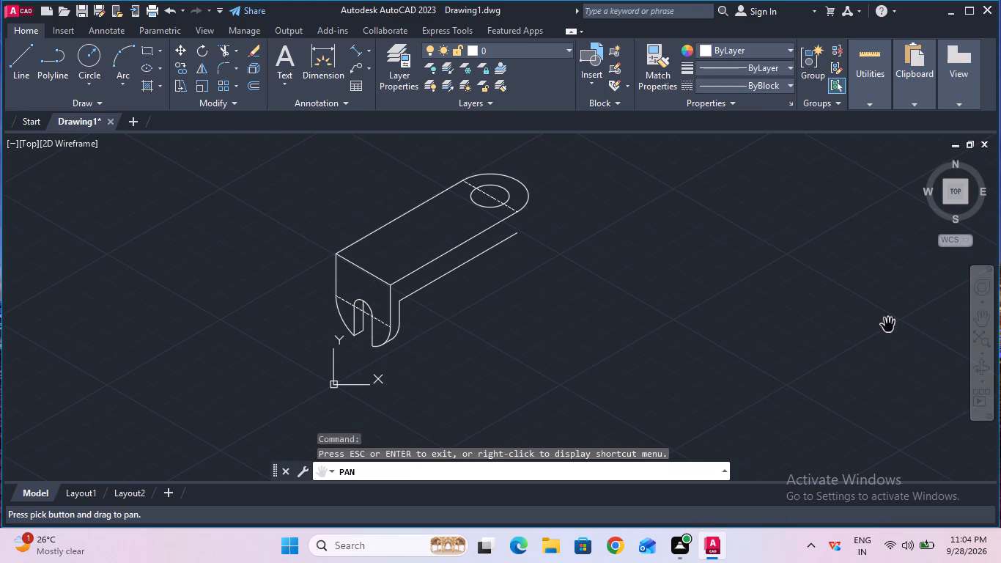
Copy the base's rounded-end arc and its hole ellipse 10 mm straight down from the hole's centre.
drag(597, 298, 635, 367)
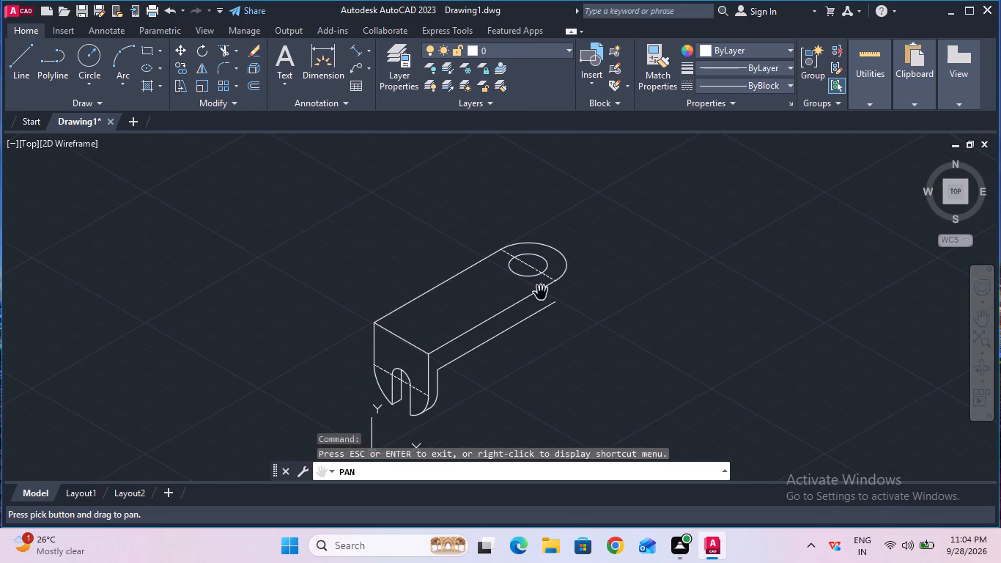
ctrl+scroll(542, 293, up, 1)
key(Escape)
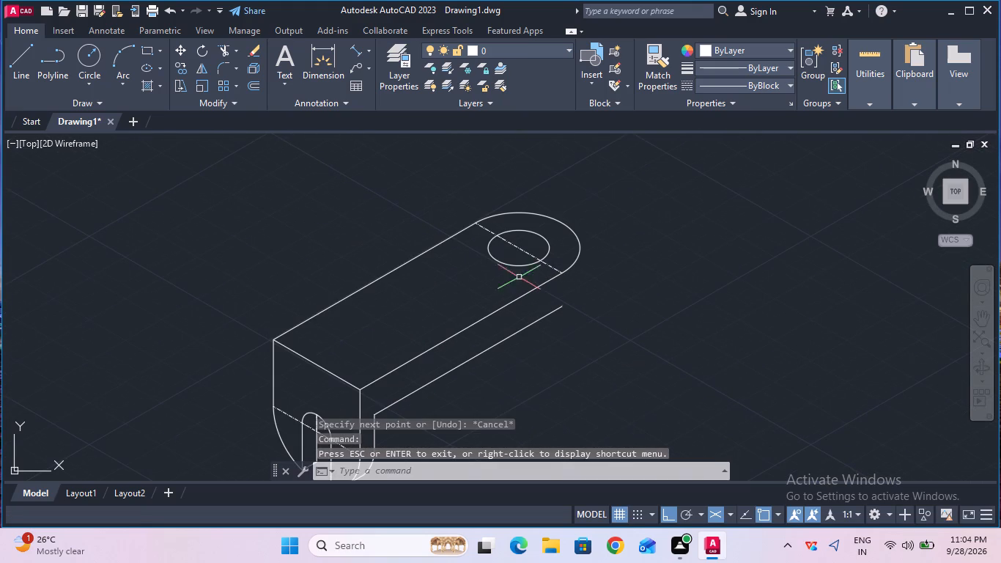
click(182, 69)
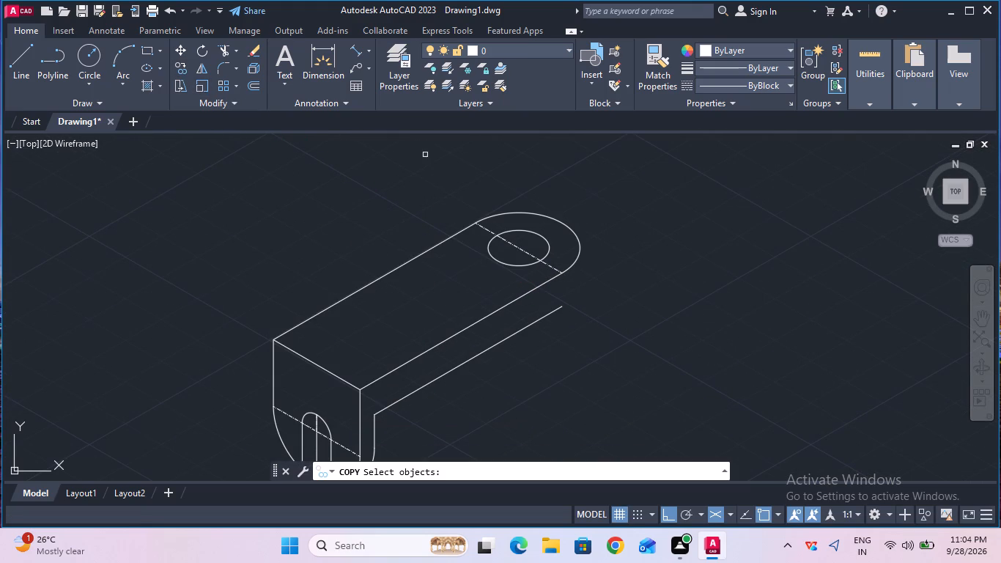
click(577, 251)
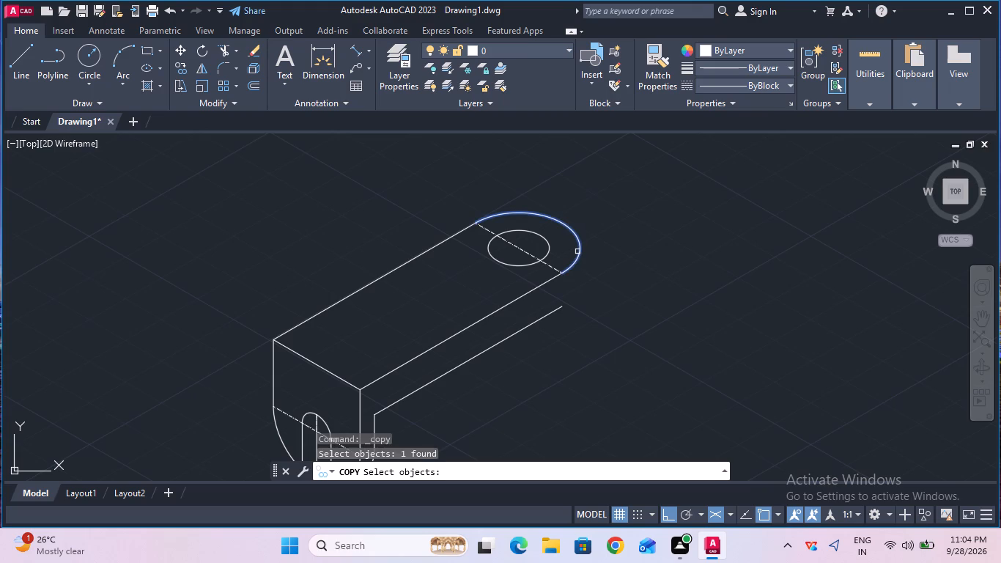
shift+click(535, 235)
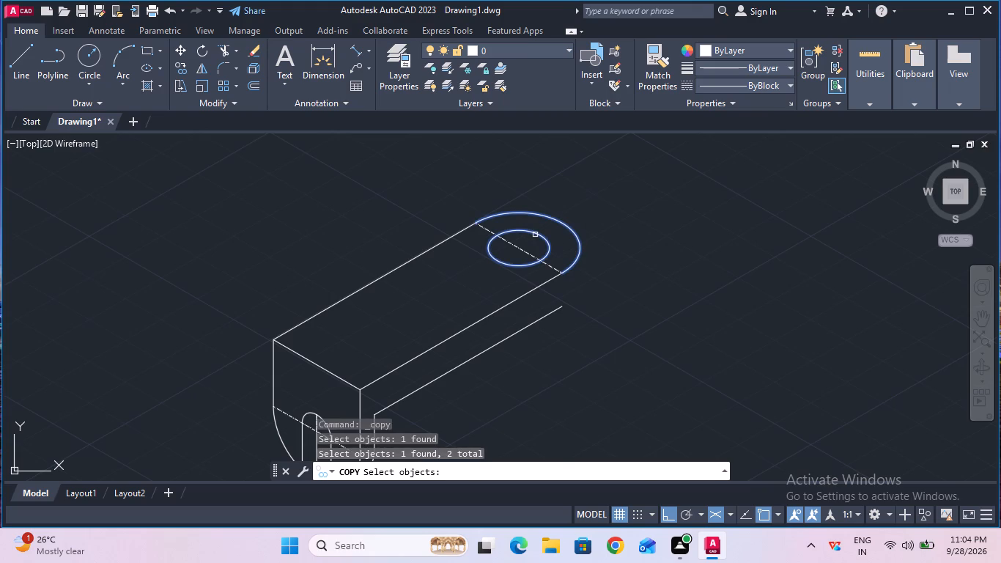
key(Return)
click(518, 247)
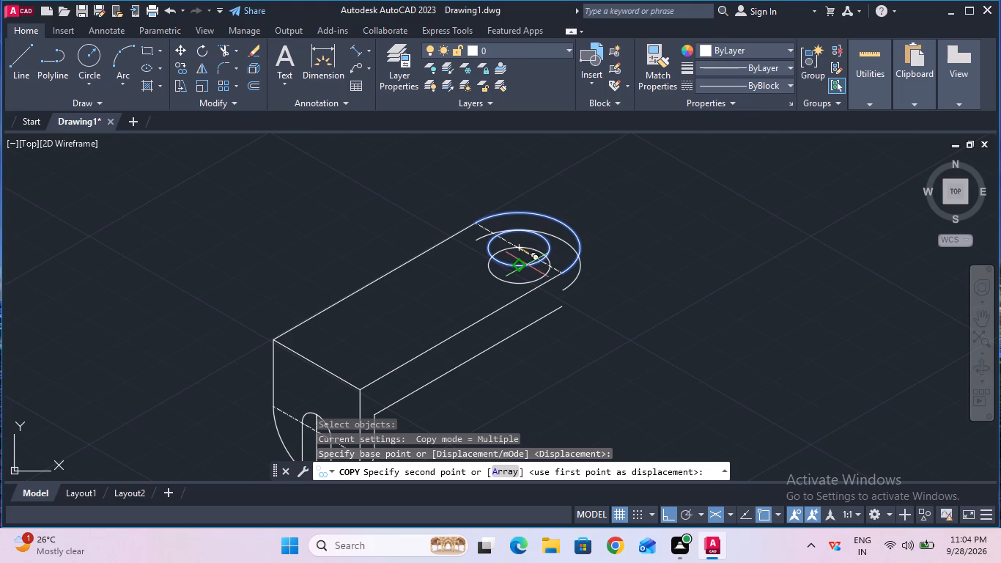
key(F5)
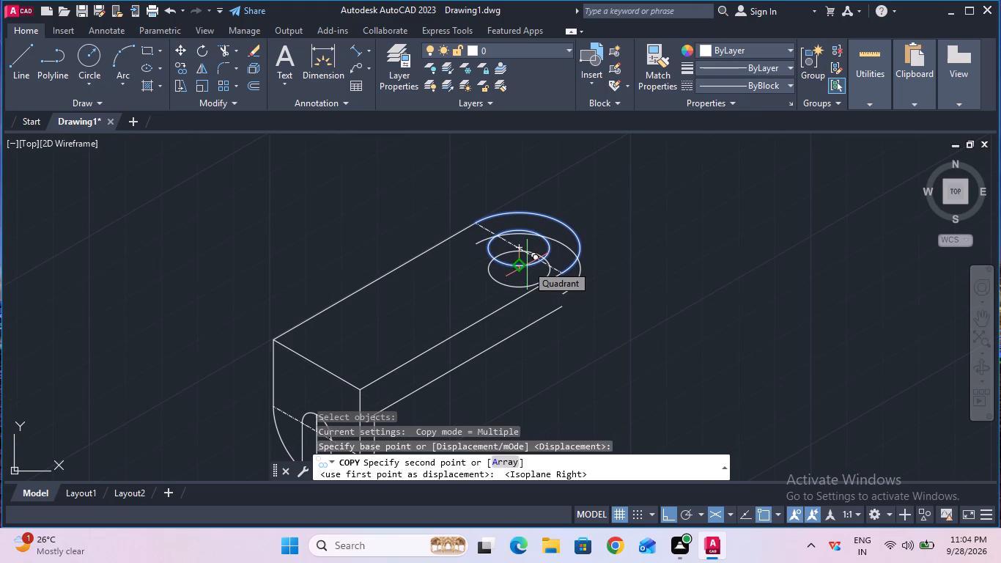
text(10)
key(Return)
key(Escape)
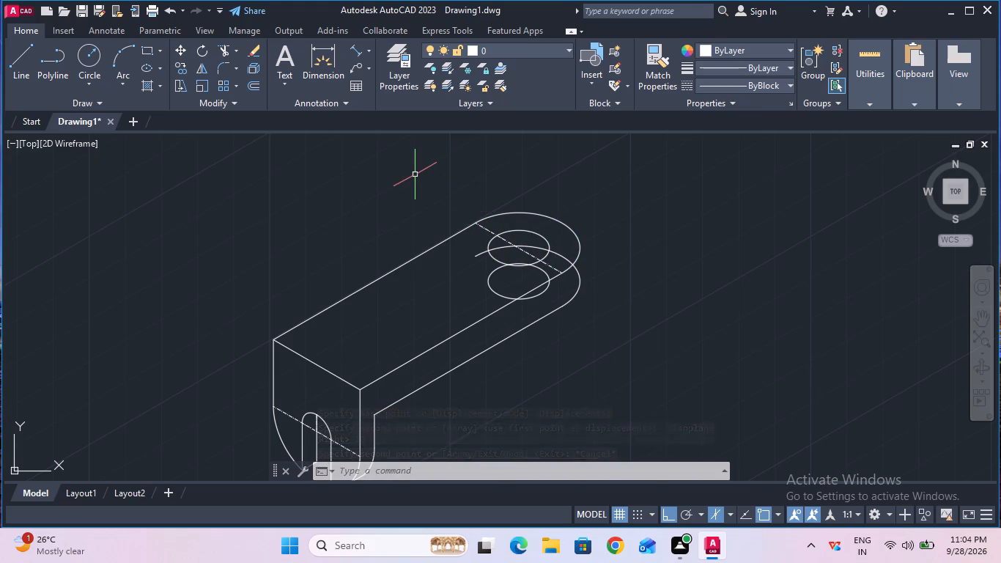
Trim the hidden parts of the copied end arc and copied hole ellipse, keeping only the ellipse piece inside the top hole.
click(251, 49)
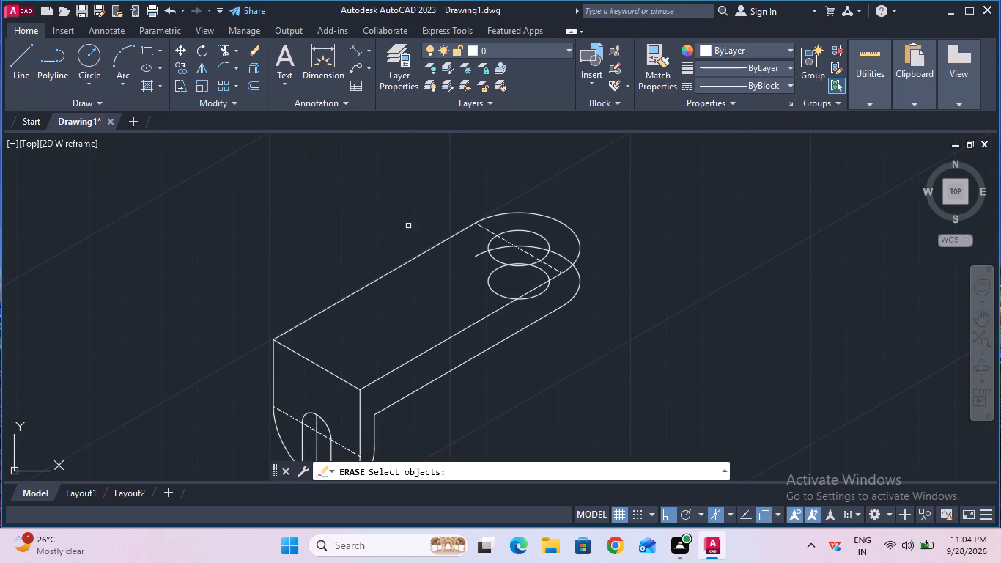
key(Escape)
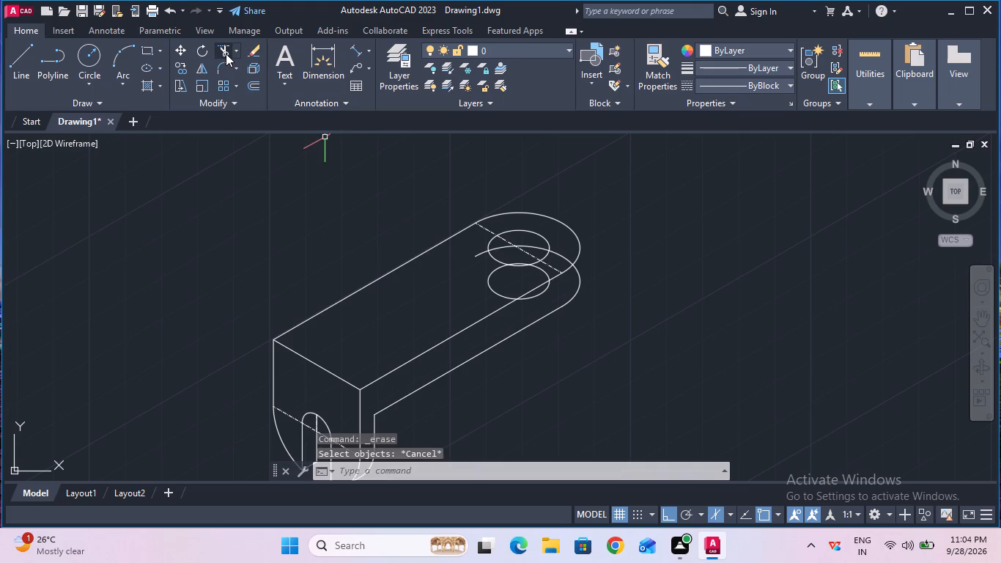
click(226, 53)
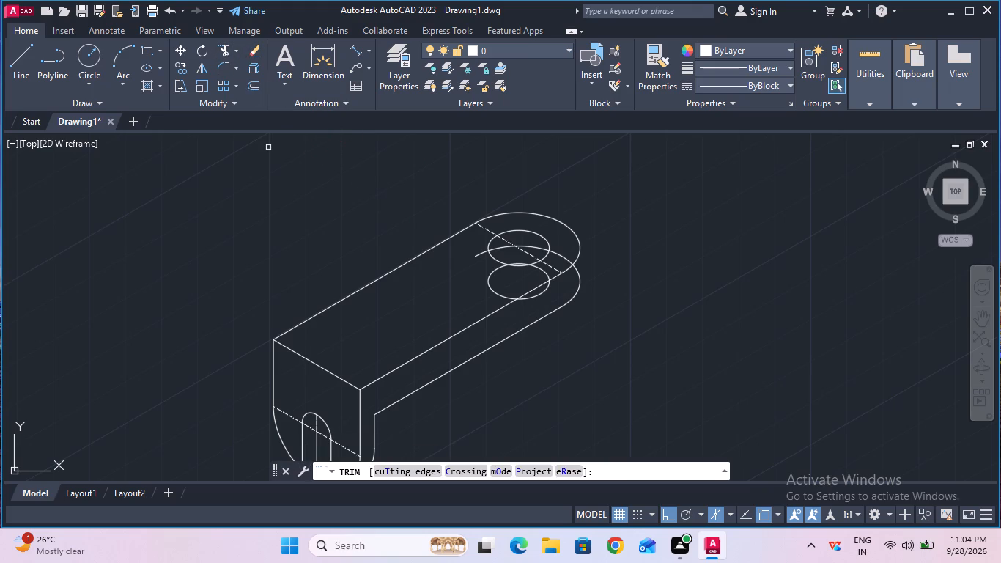
click(477, 256)
click(492, 249)
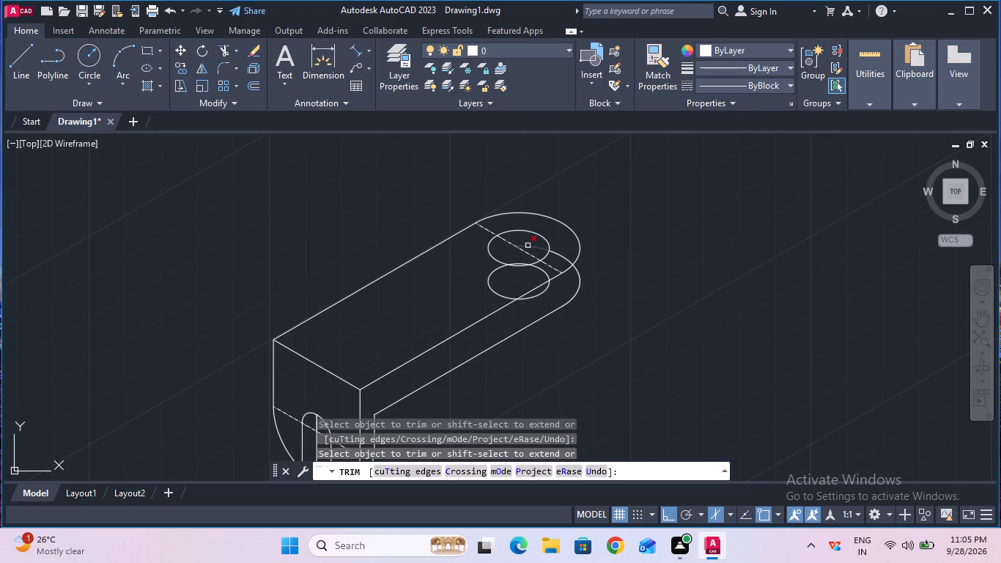
click(528, 246)
click(563, 256)
click(547, 275)
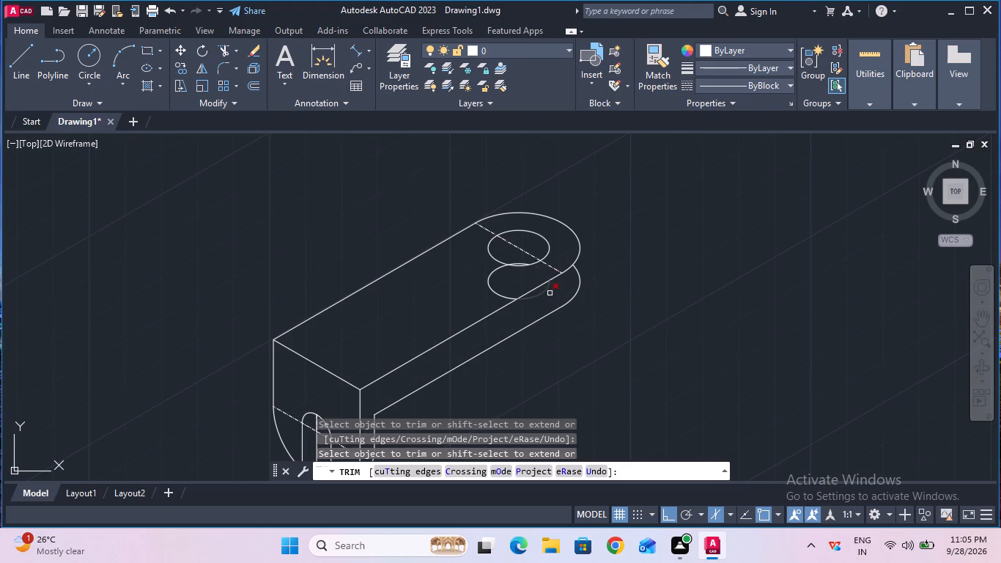
click(542, 292)
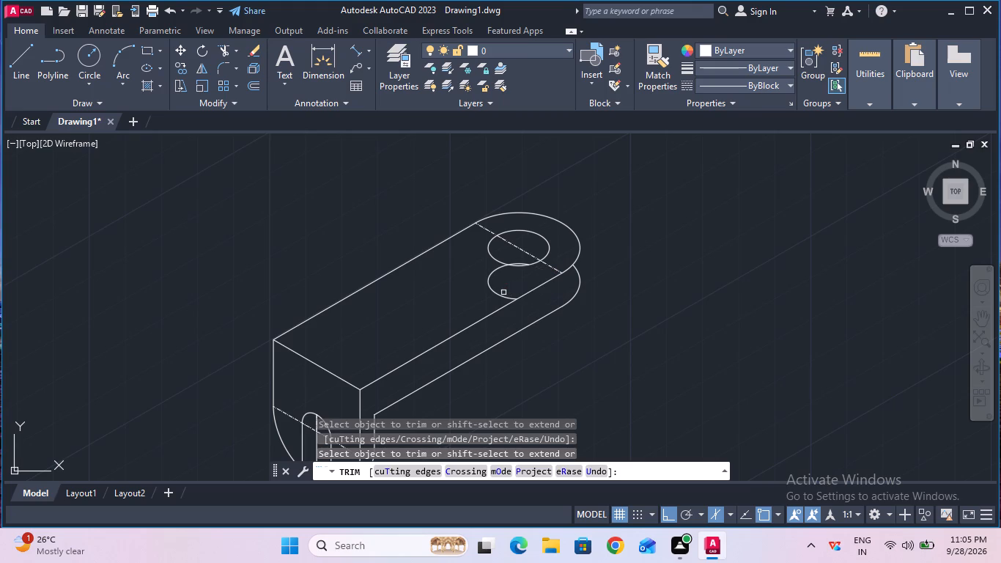
click(498, 292)
key(Escape)
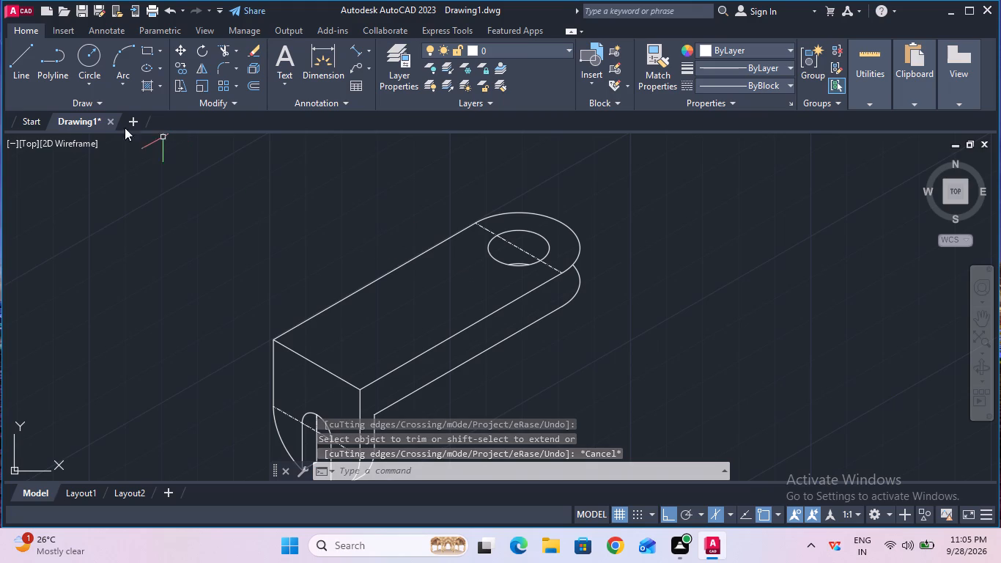
Draw a vertical line joining the outermost quadrant points of the lower and upper rounded-end arcs.
click(13, 75)
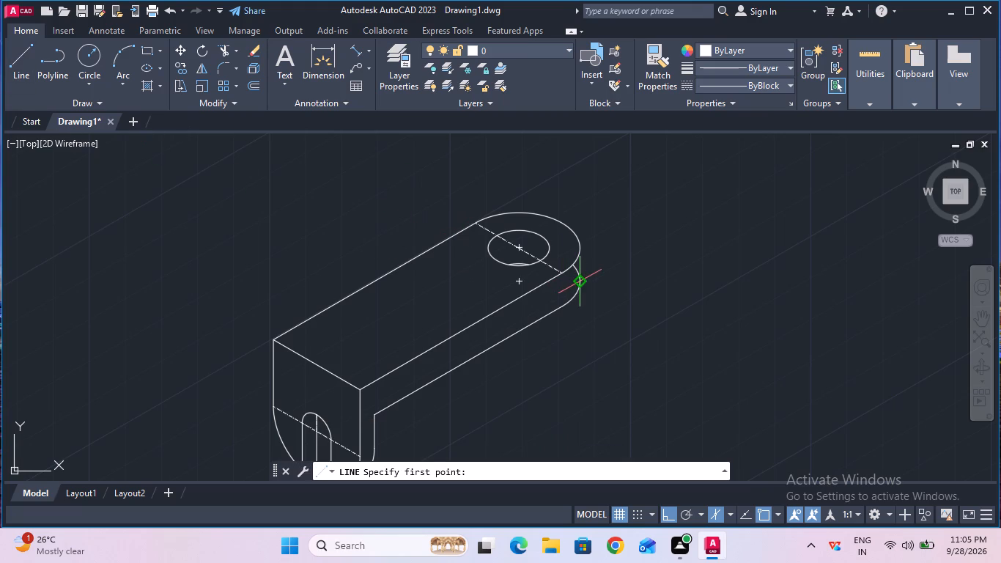
click(579, 281)
click(582, 251)
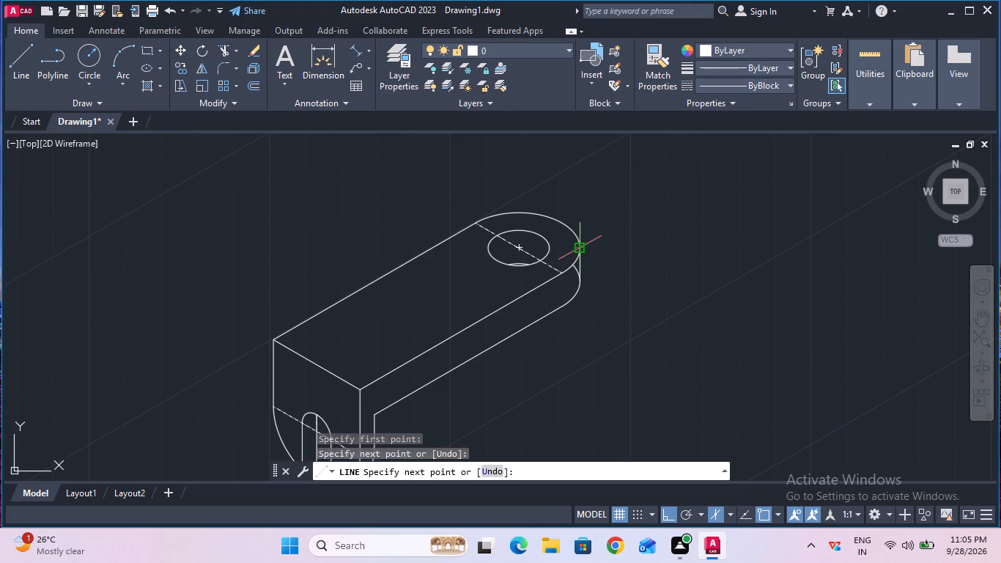
key(Escape)
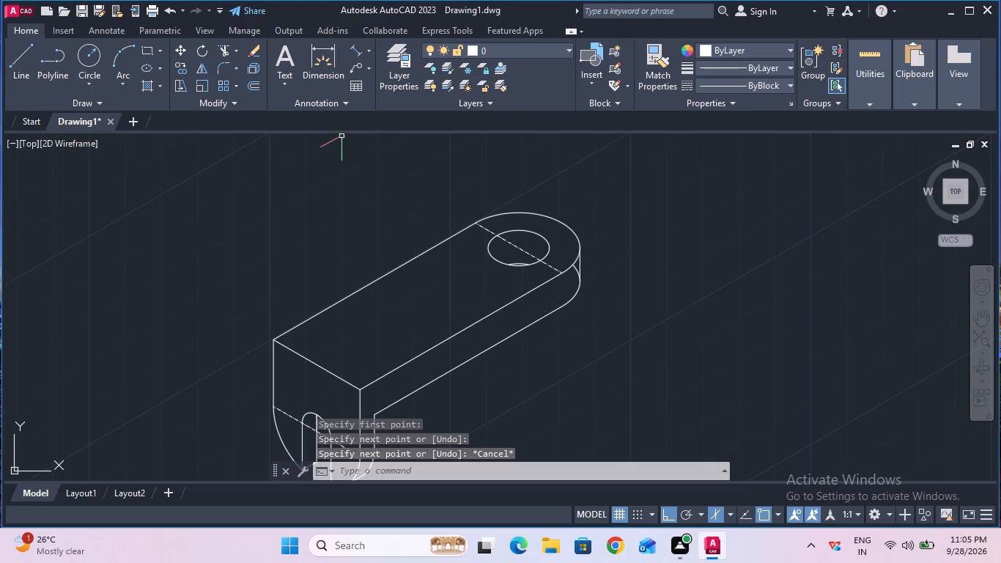
Trim the leftover piece of the lower end arc between the upper arc and the new vertical line.
click(226, 51)
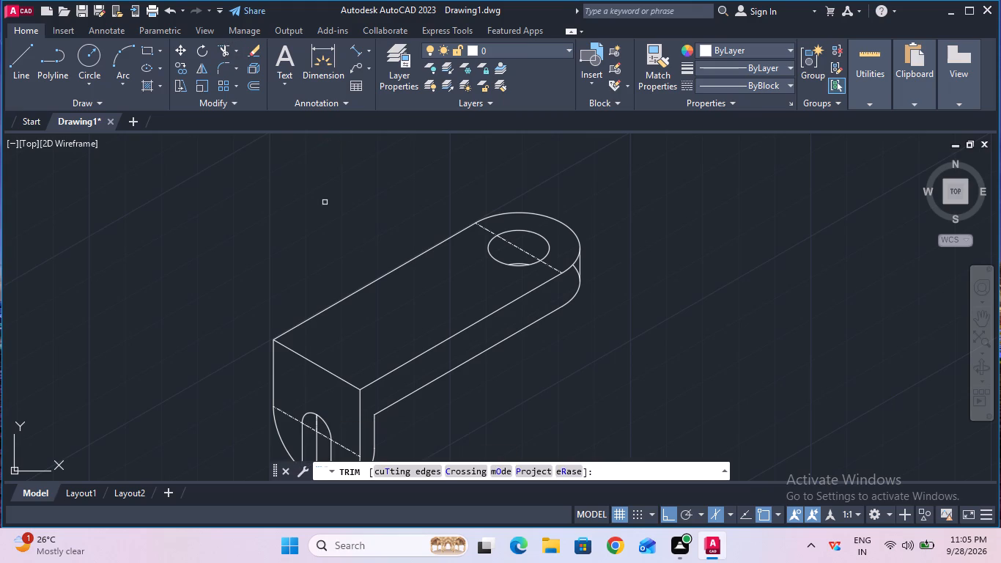
click(574, 270)
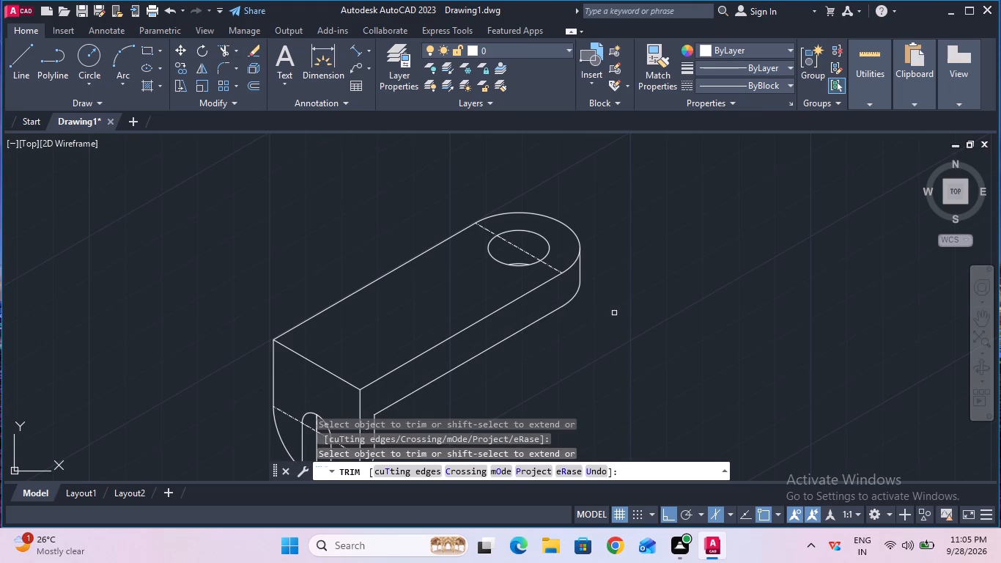
key(Escape)
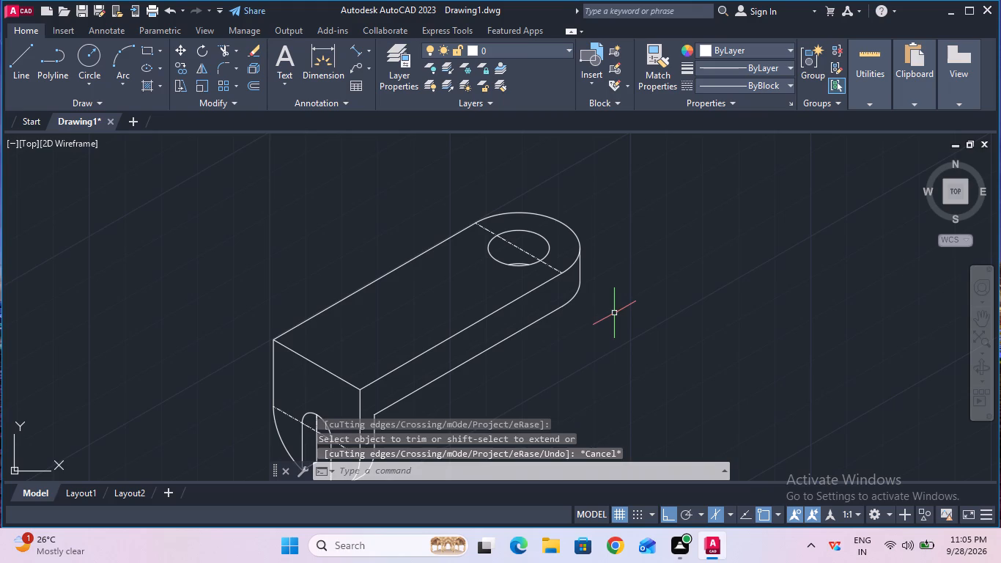
Set the current linetype to CENTER.
ctrl+scroll(614, 313, down, 1)
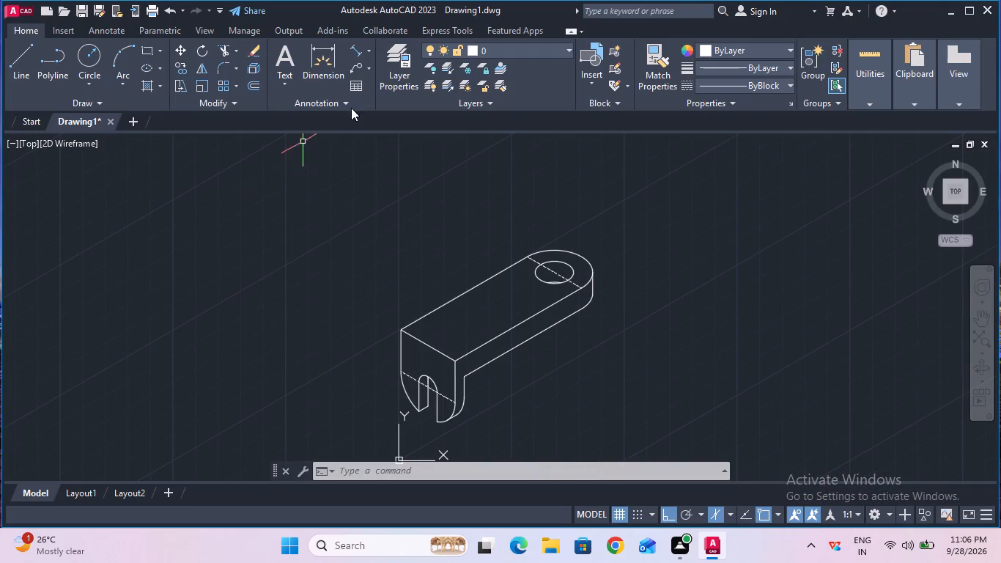
click(767, 89)
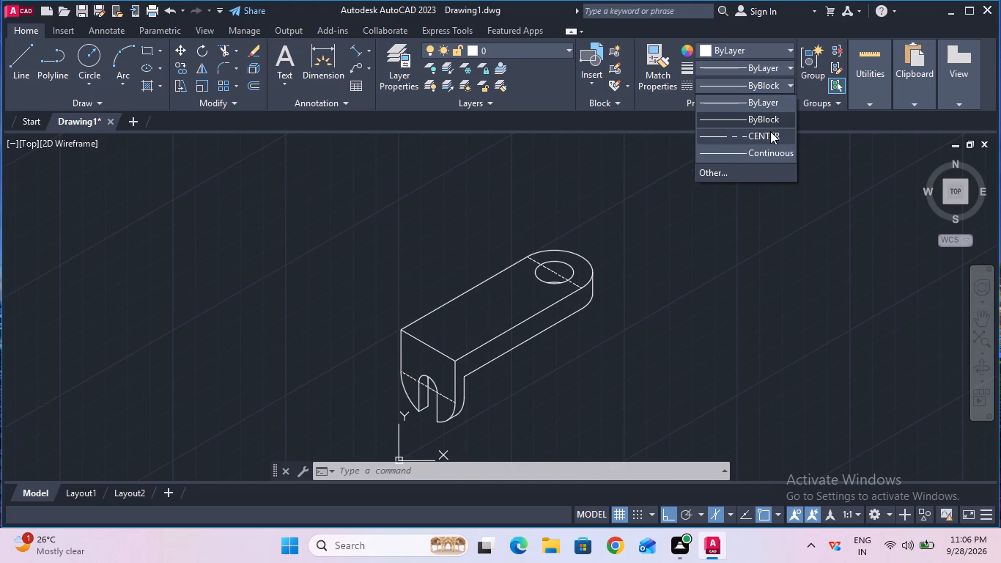
click(770, 131)
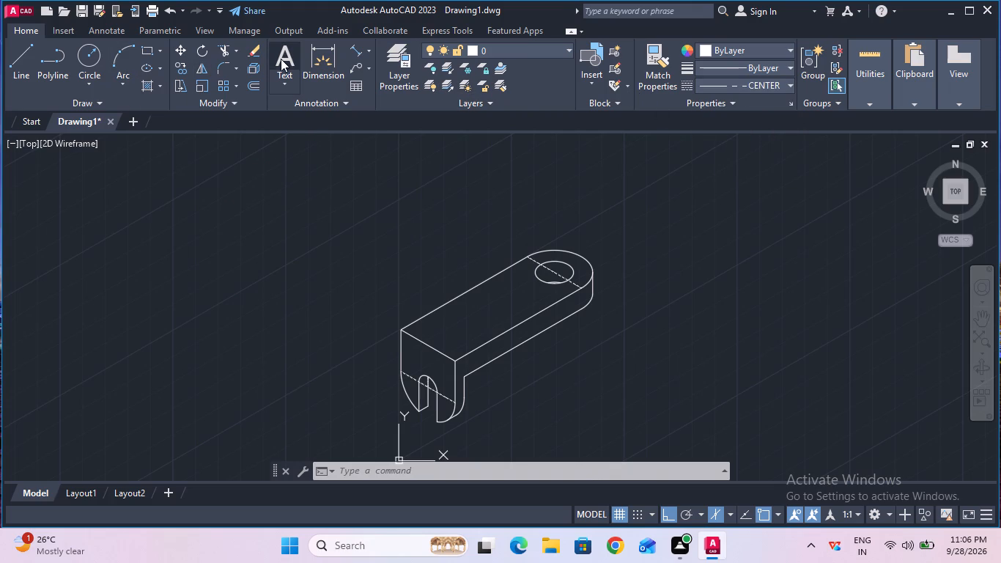
Place a 35 mm aligned dimension from the base's near front corner along its long front top edge.
click(356, 52)
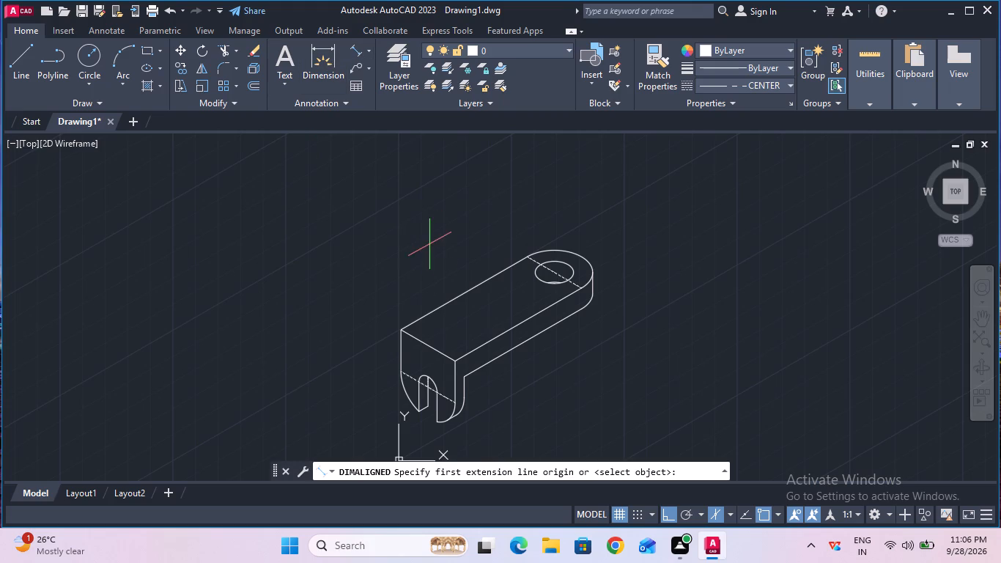
click(453, 360)
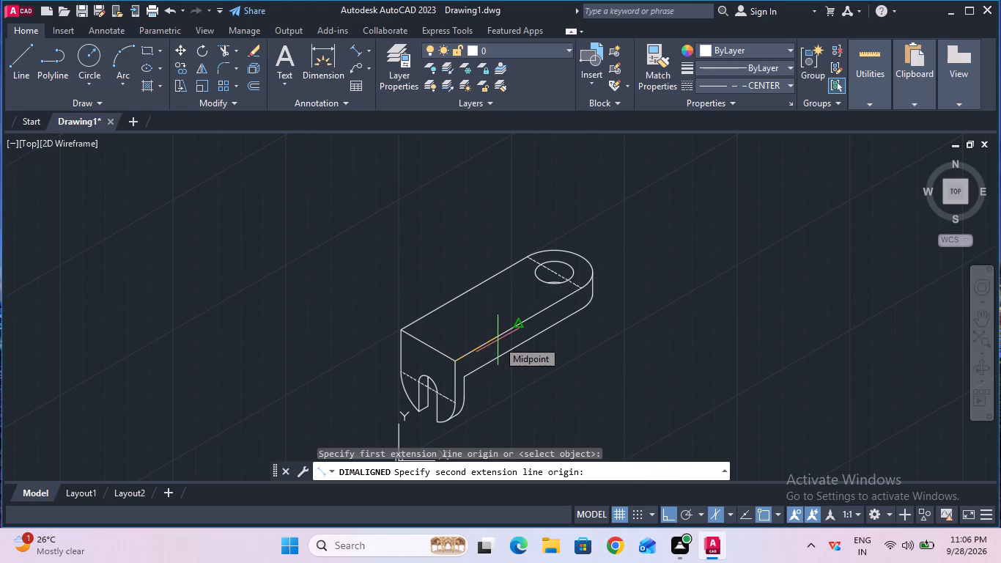
text(35)
key(Return)
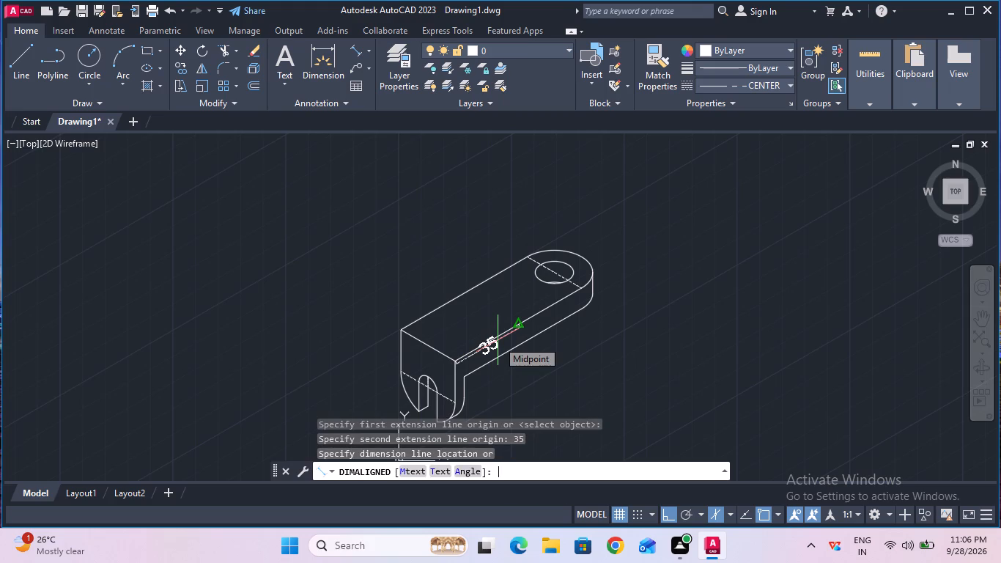
click(509, 349)
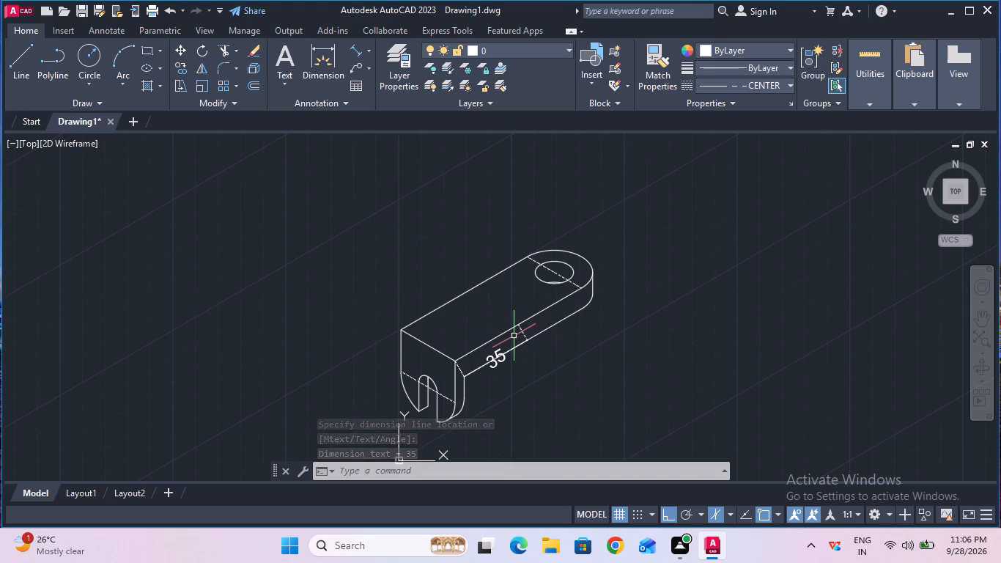
Draw a short line from the midpoint of the 35 mm dimension's far extension line up to the base's near long top edge.
ctrl+scroll(514, 336, up, 3)
key(Escape)
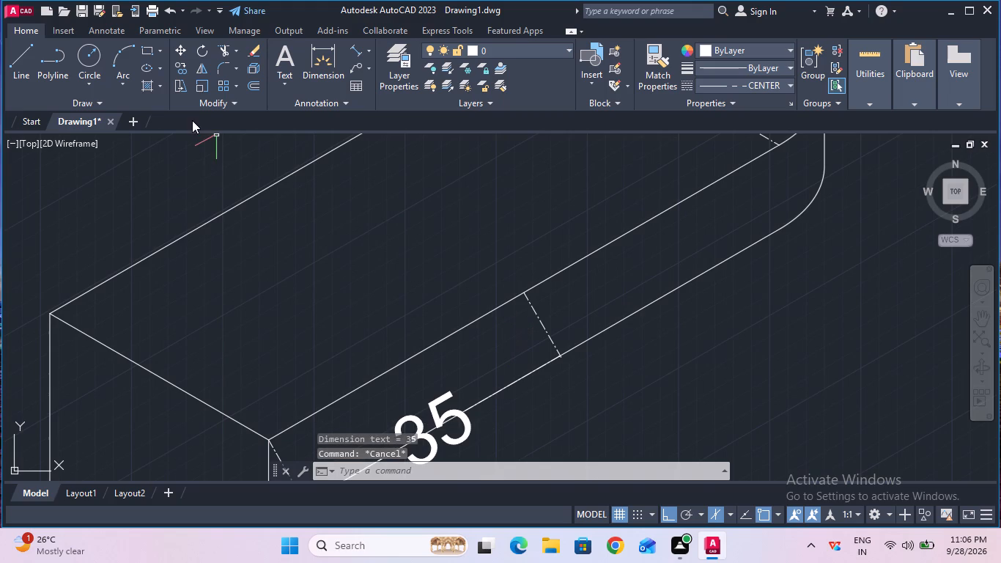
click(26, 67)
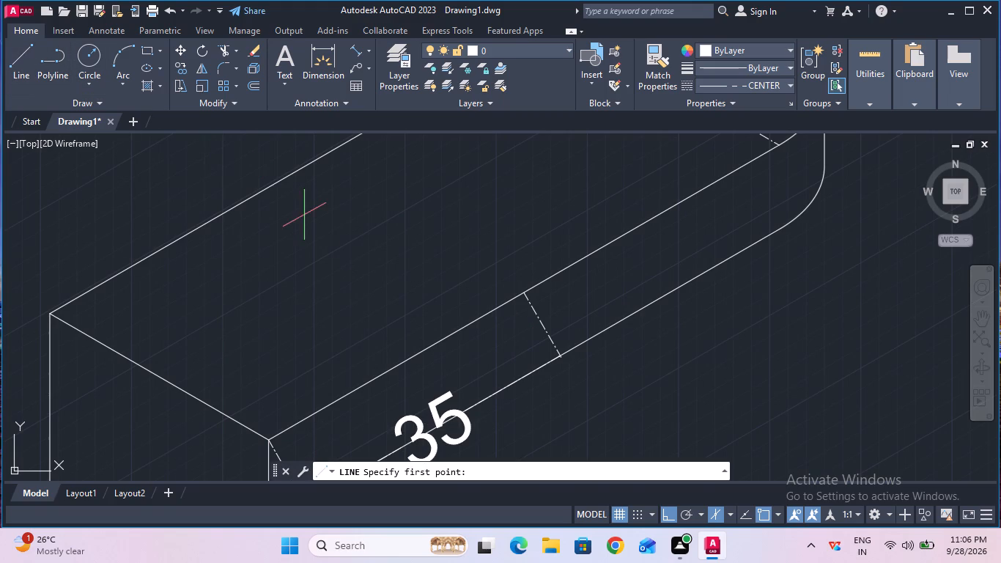
click(539, 325)
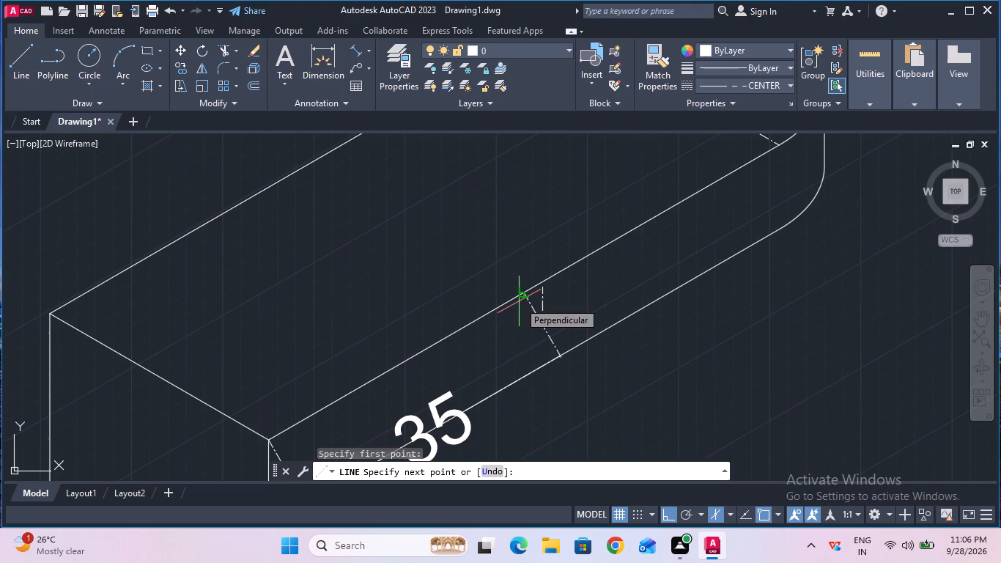
key(F8)
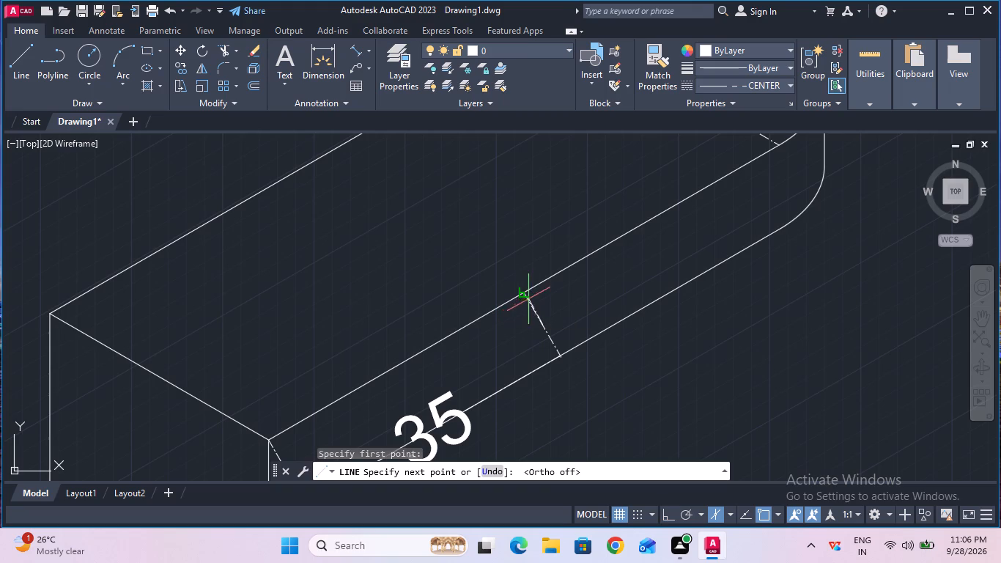
click(525, 294)
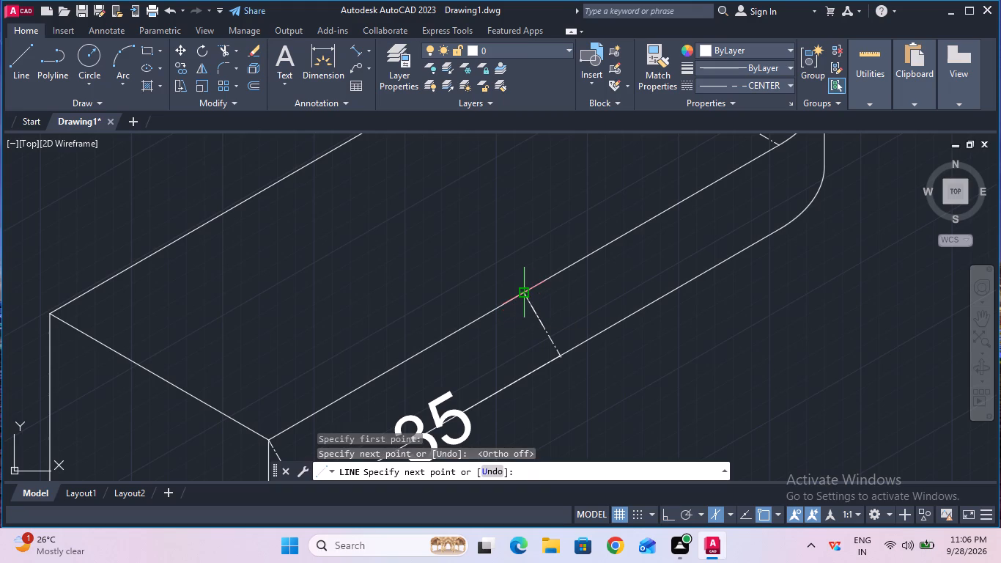
key(Escape)
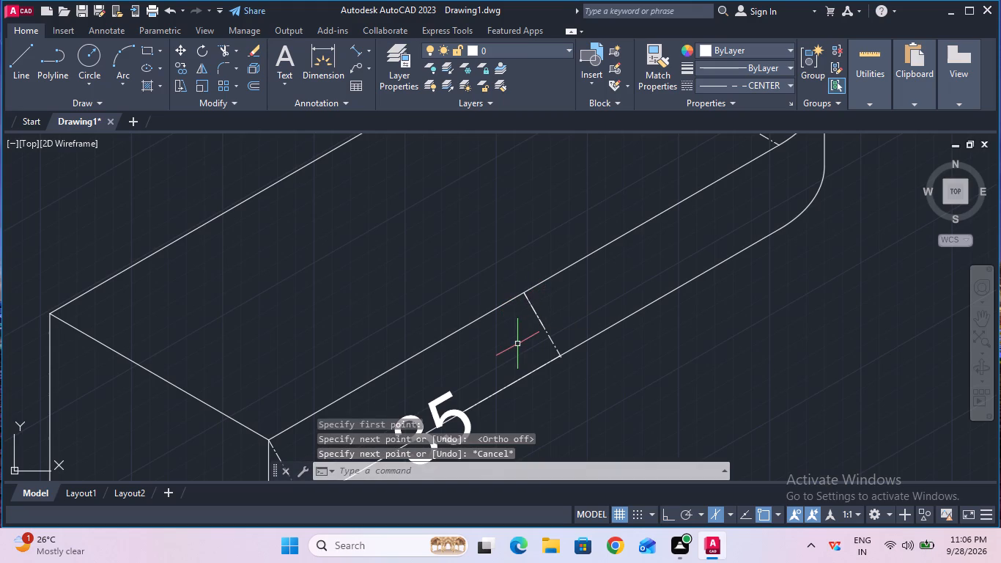
Erase the 35 mm aligned dimension alongside the base's near long edge.
click(254, 46)
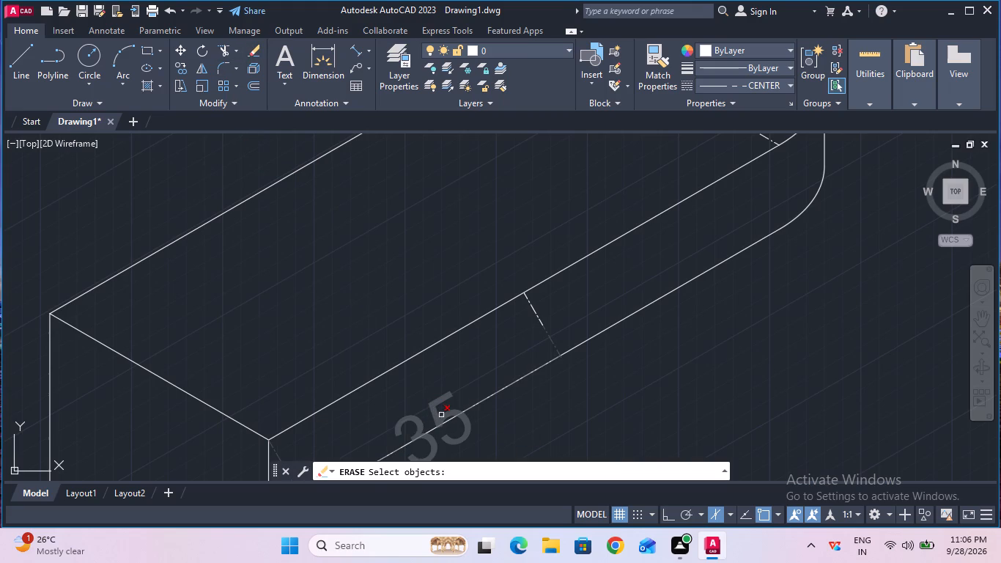
click(441, 415)
key(Return)
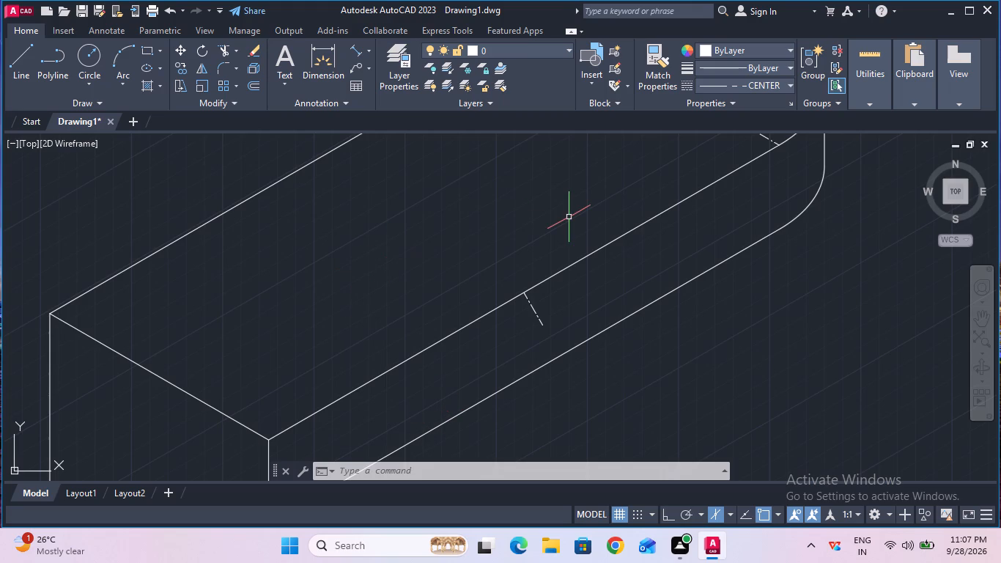
Draw a 30 mm centre line across the top face from the 35 mm mark on the near long edge to the far edge.
key(F8)
ctrl+scroll(569, 217, down, 1)
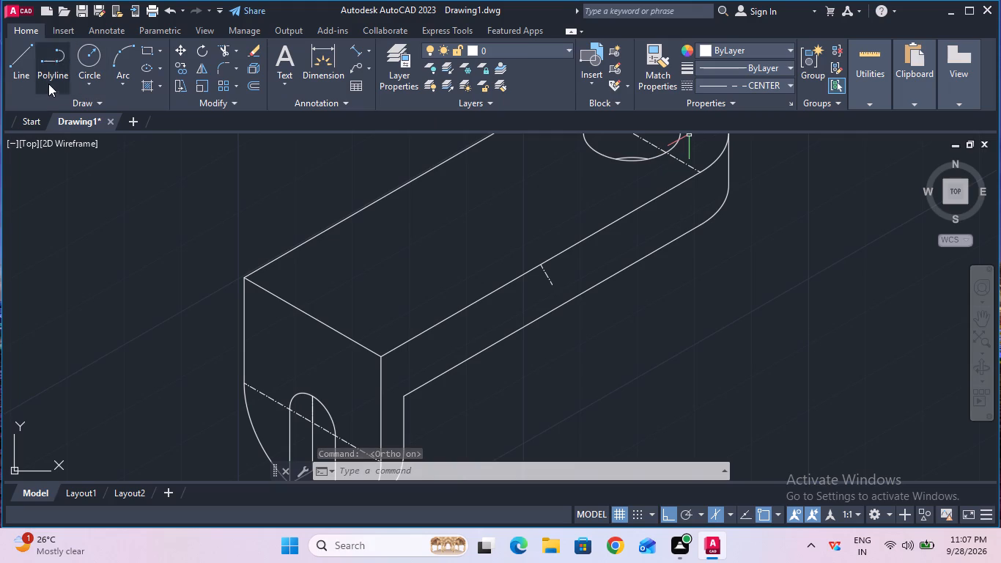
click(22, 75)
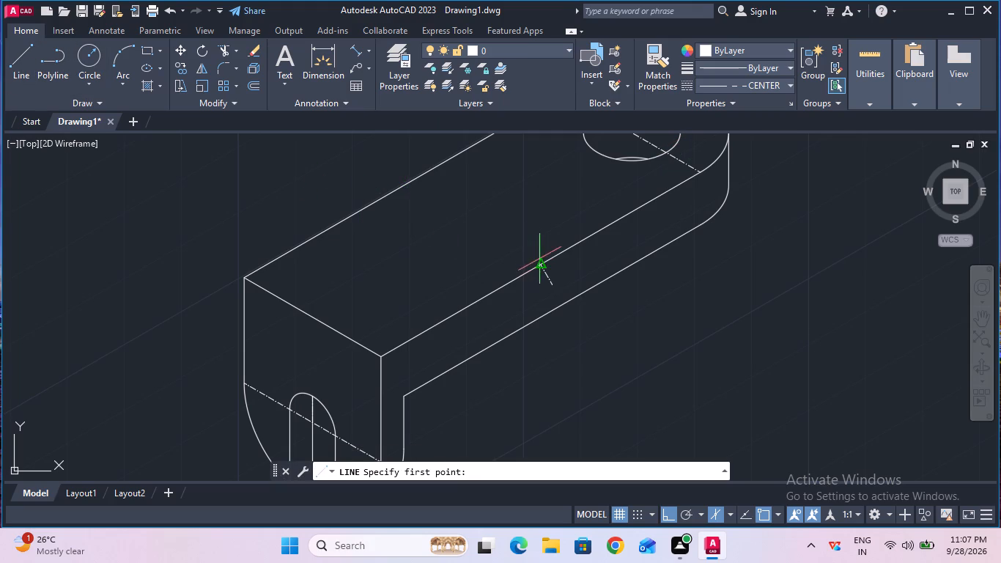
click(544, 268)
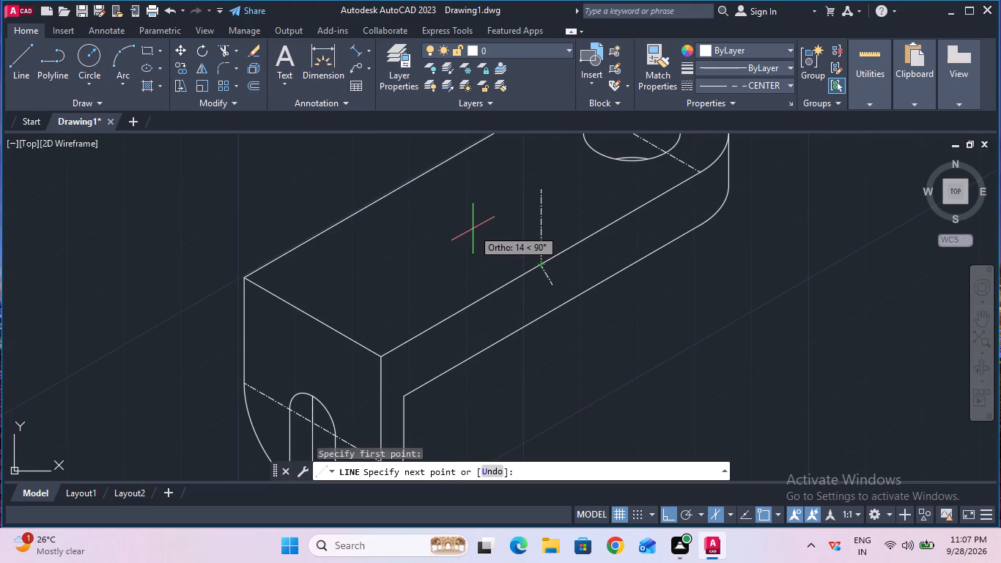
key(F5)
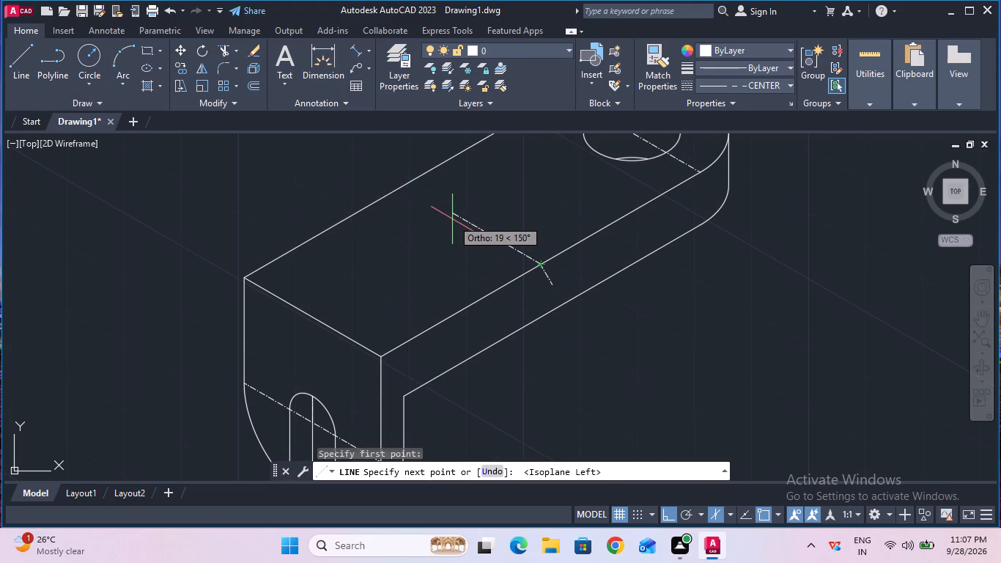
text(30)
key(Return)
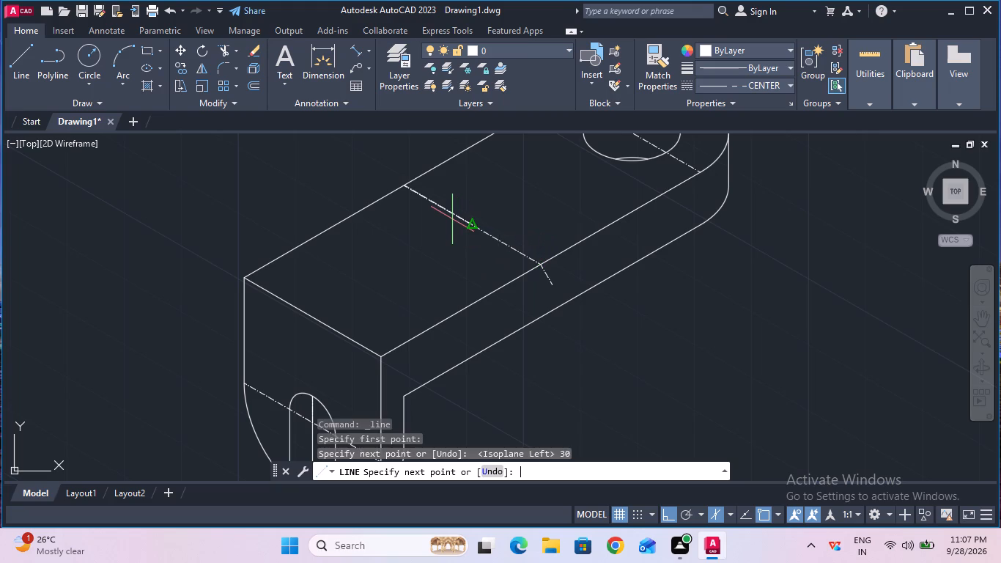
key(Escape)
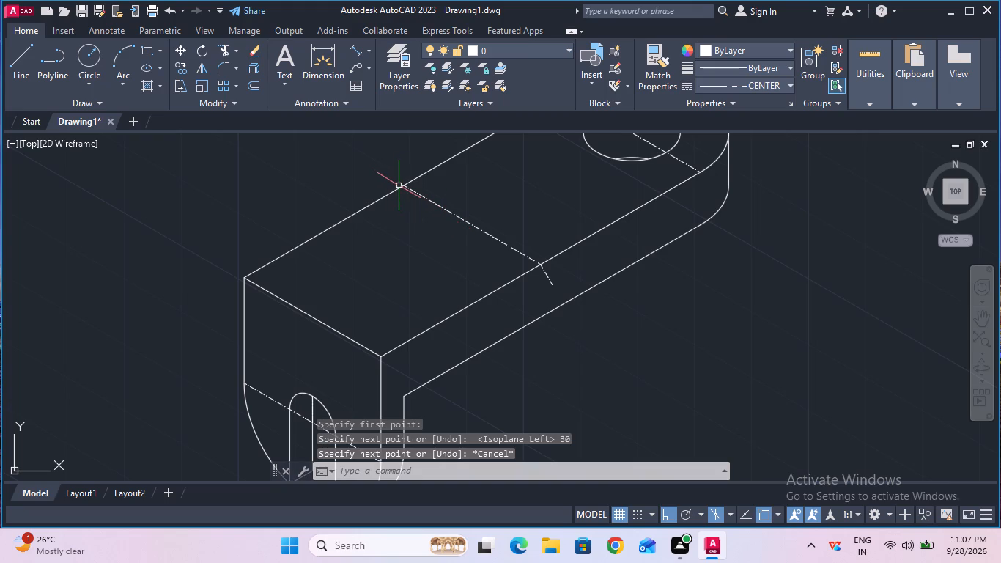
Set the current linetype to ByBlock.
scroll(399, 185, left, 1)
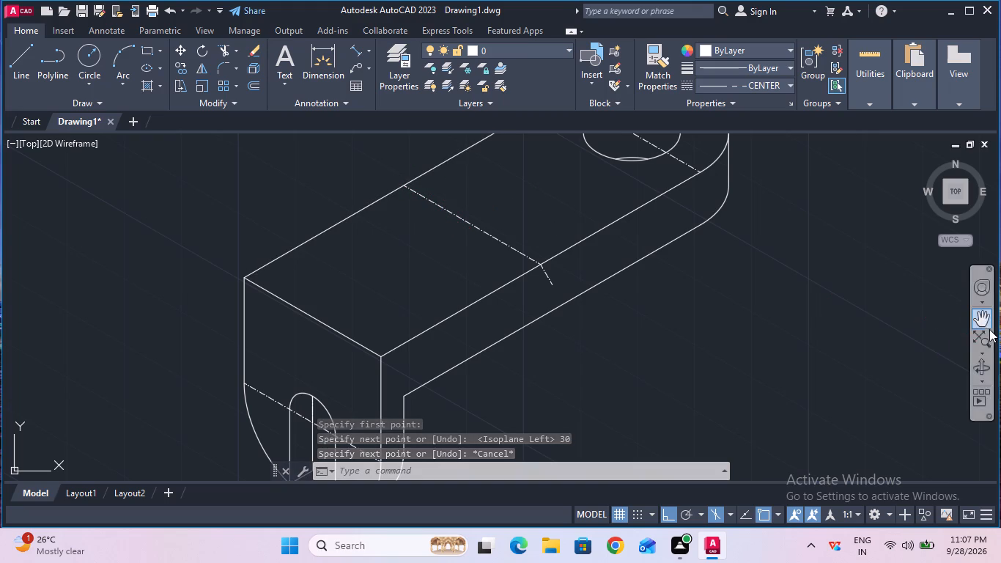
click(986, 323)
drag(772, 238, 824, 333)
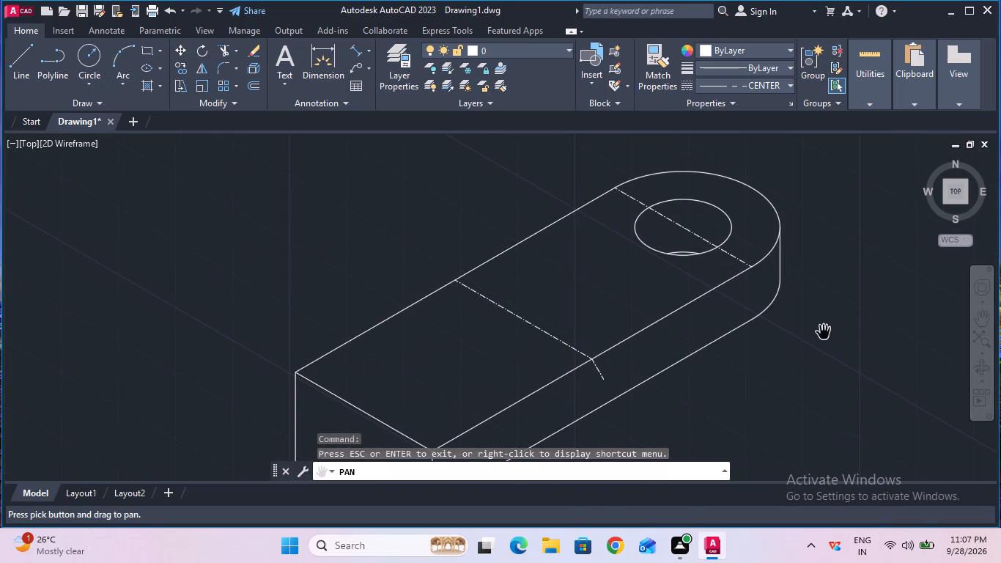
key(Escape)
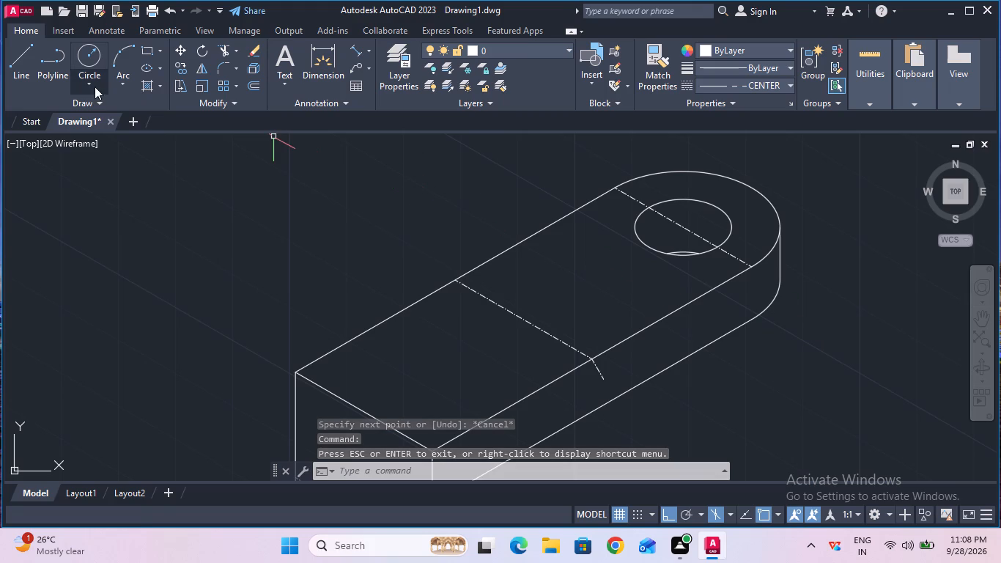
click(729, 87)
click(754, 119)
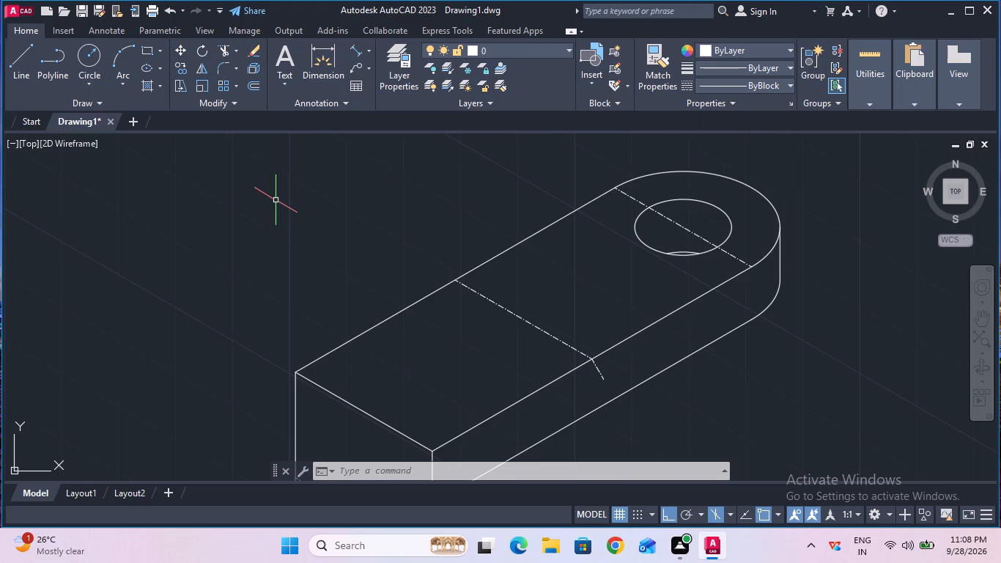
Draw a 10 mm line along the far top edge from the new centre line's end towards the slotted end.
click(27, 81)
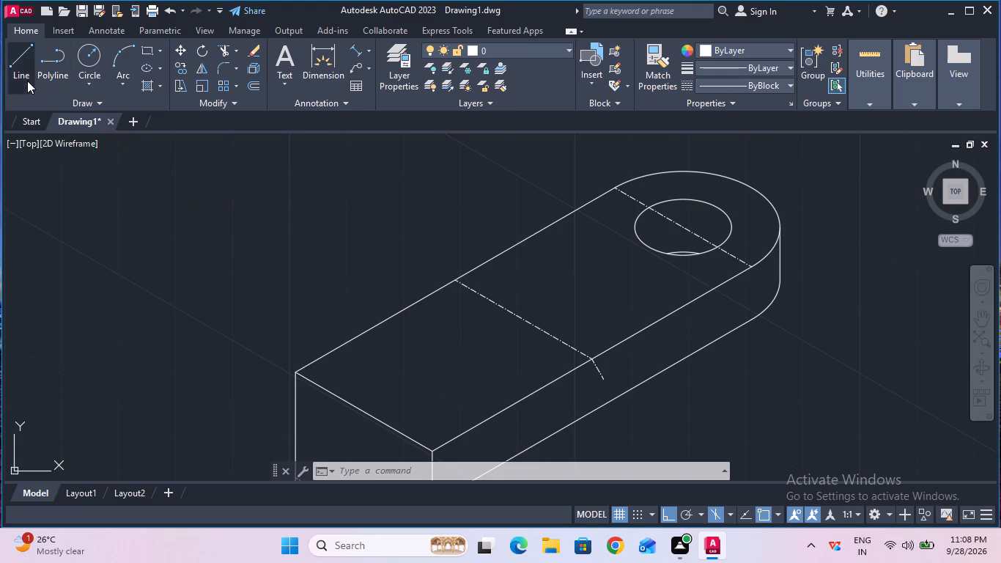
click(455, 279)
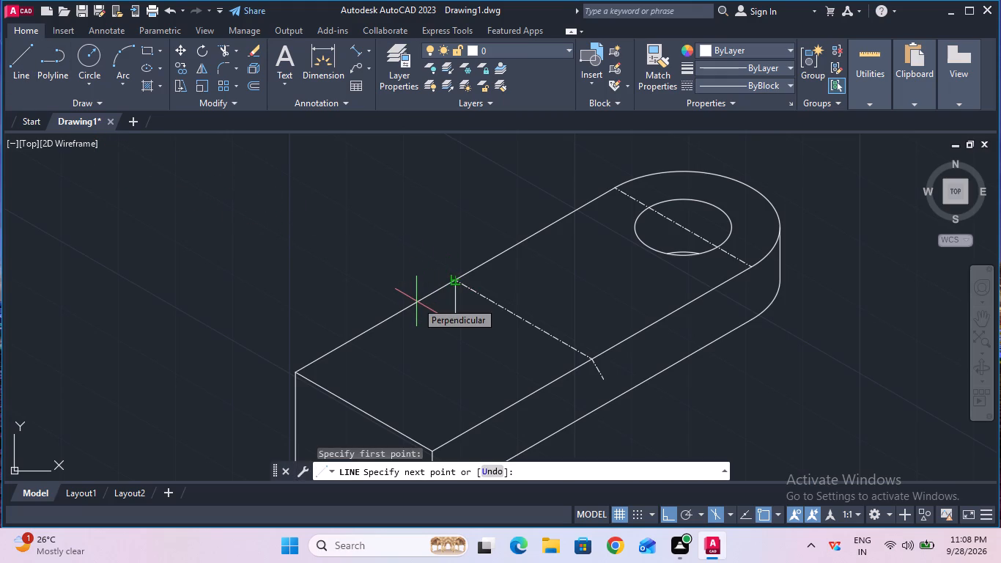
key(F5)
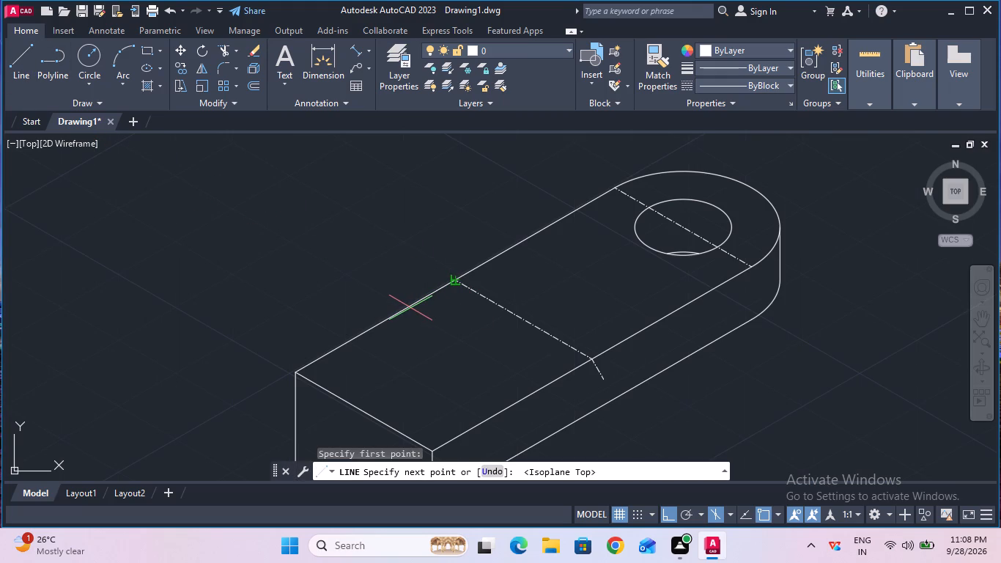
key(1)
key(0)
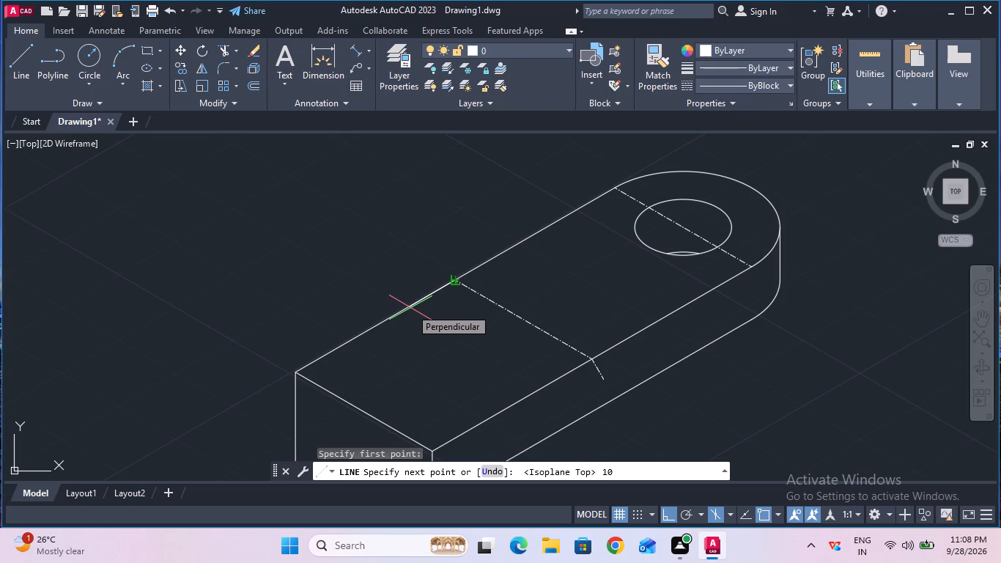
key(Return)
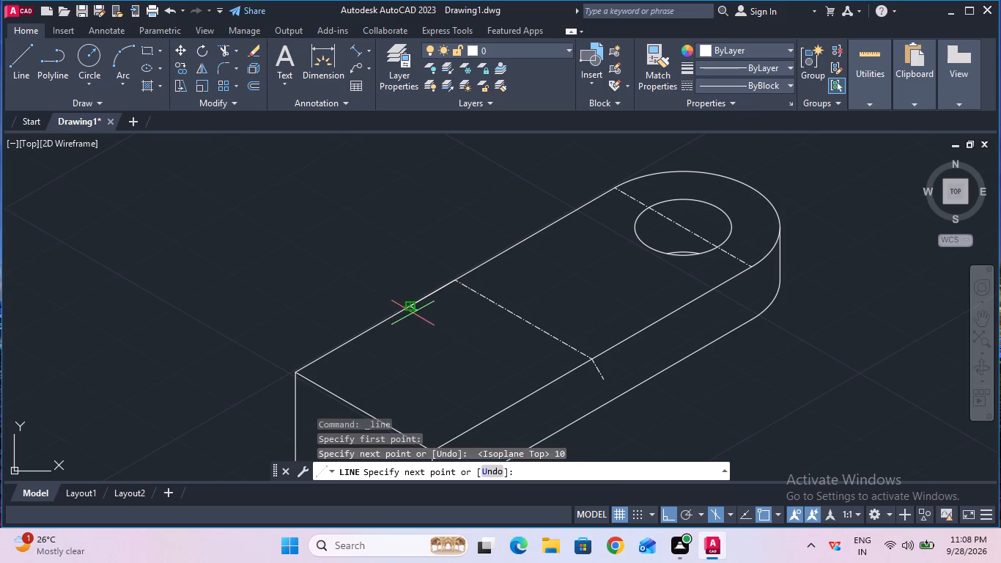
key(Escape)
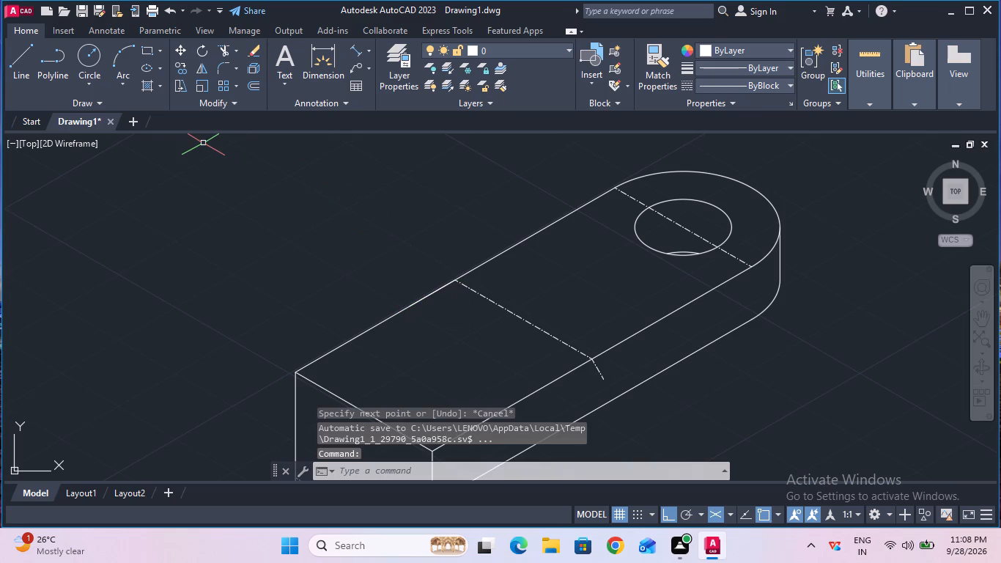
Draw a 10 mm line along the far top edge from the same centre line's end towards the rounded end.
click(34, 69)
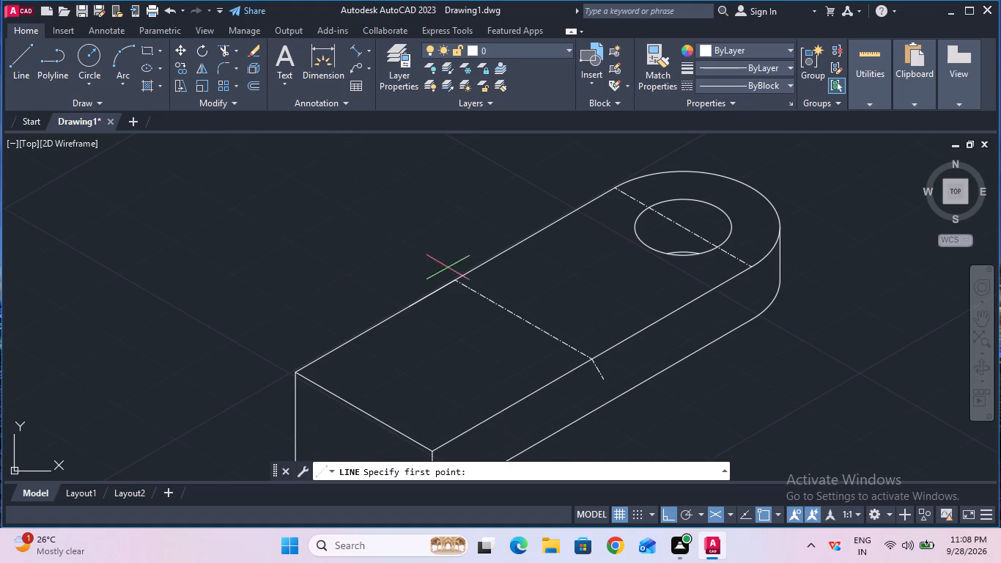
click(454, 277)
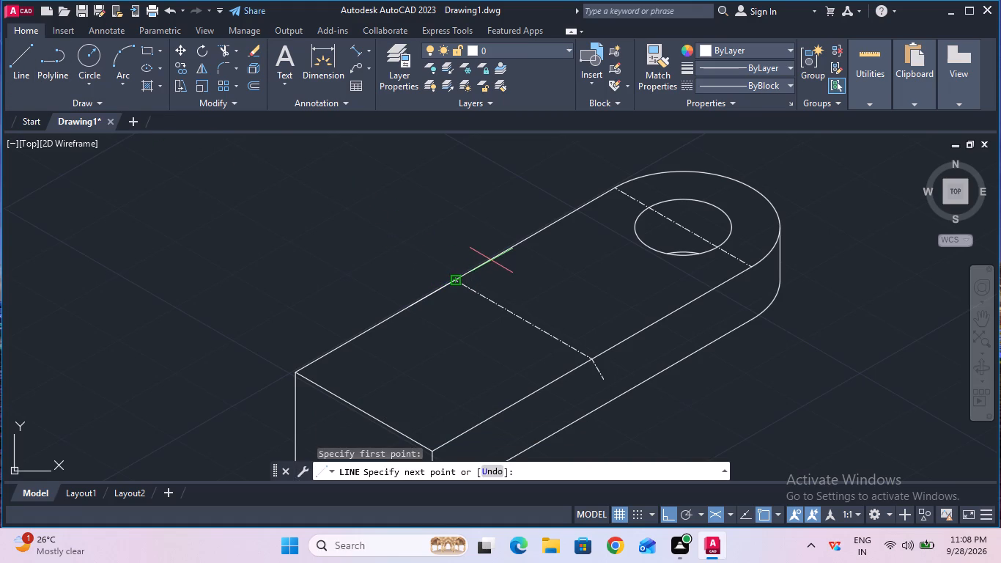
key(1)
key(0)
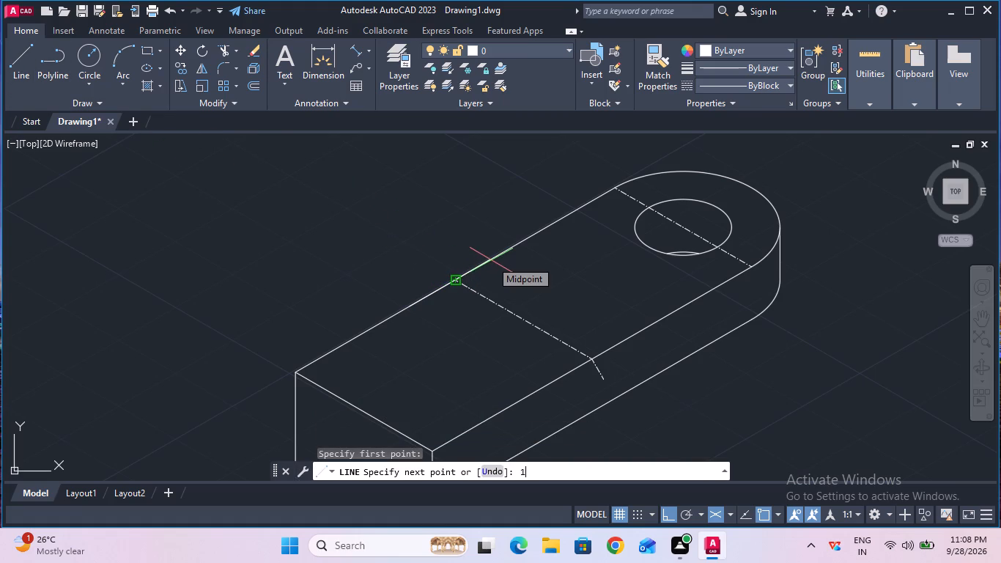
key(Return)
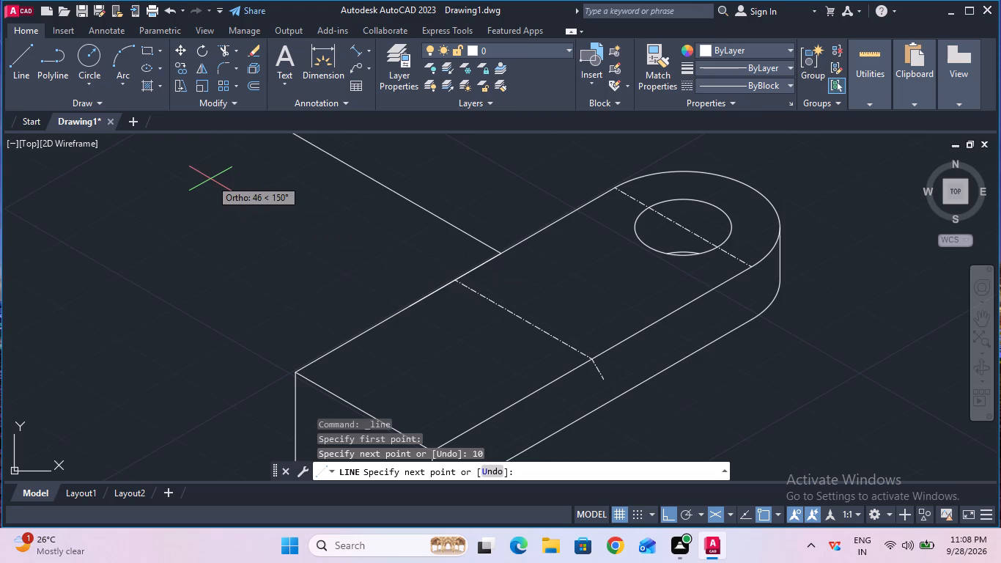
key(Escape)
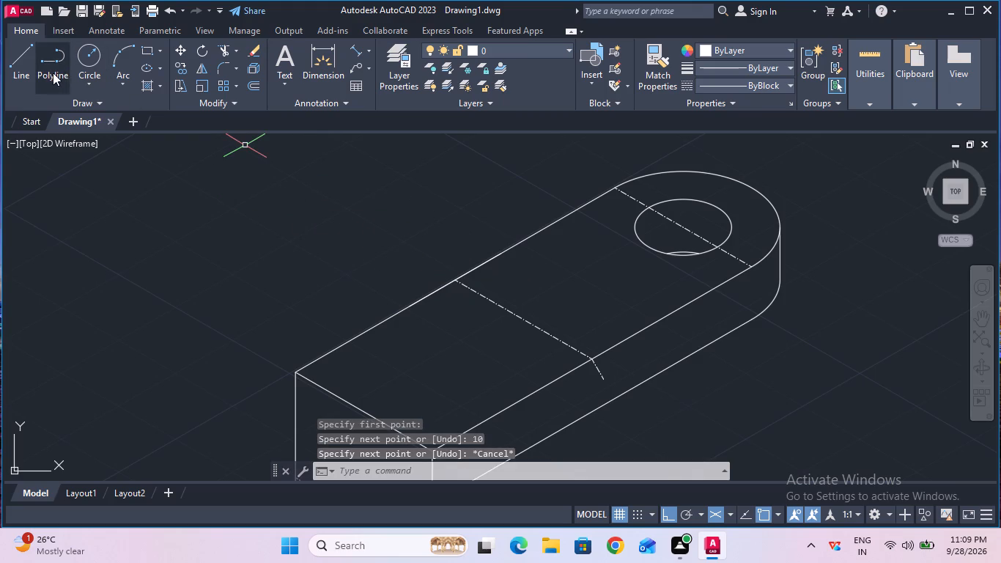
Draw a 10 mm vertical line upwards from the slotted-side end of the 10 mm segments on the far top edge.
click(18, 71)
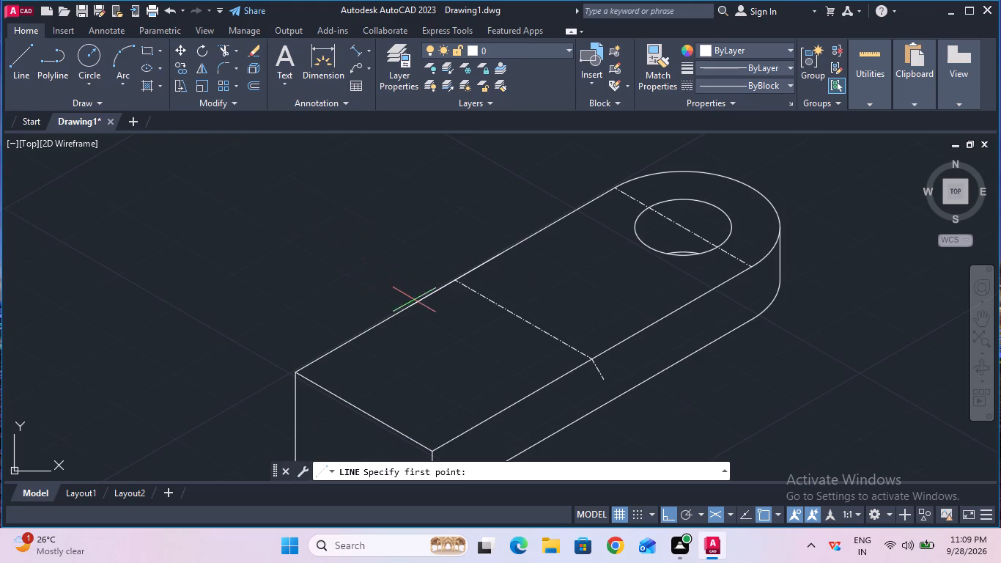
click(408, 308)
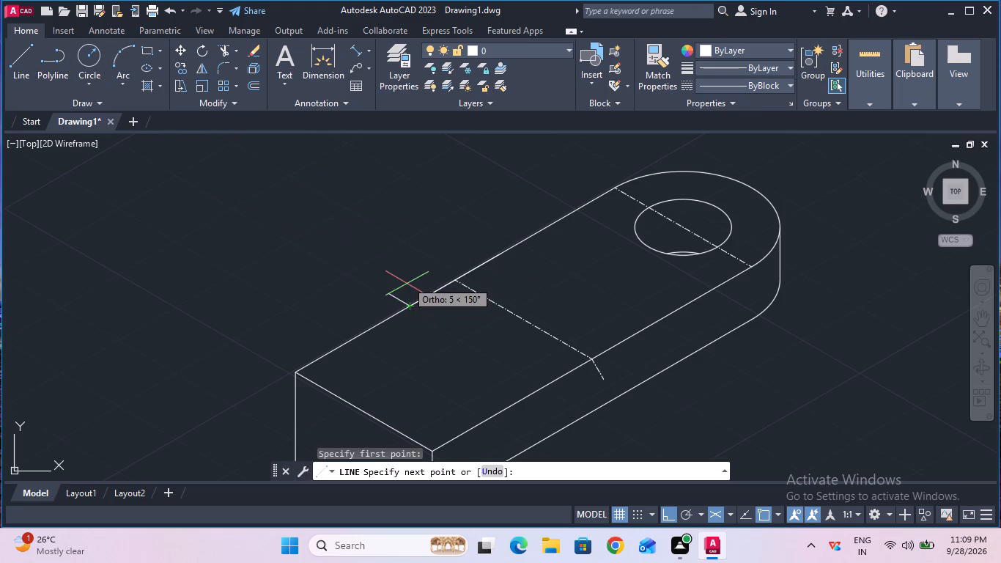
key(F5)
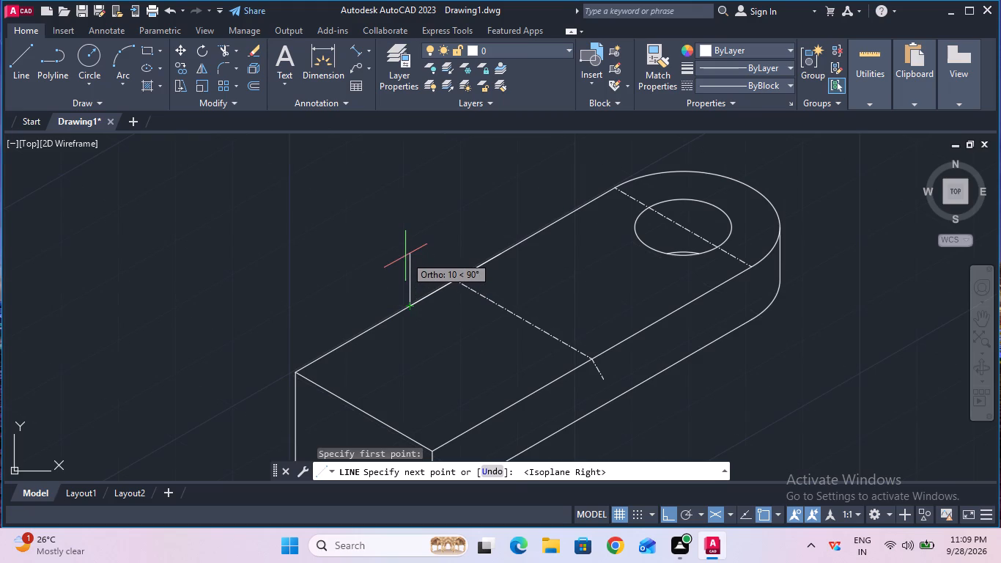
key(1)
key(0)
key(Return)
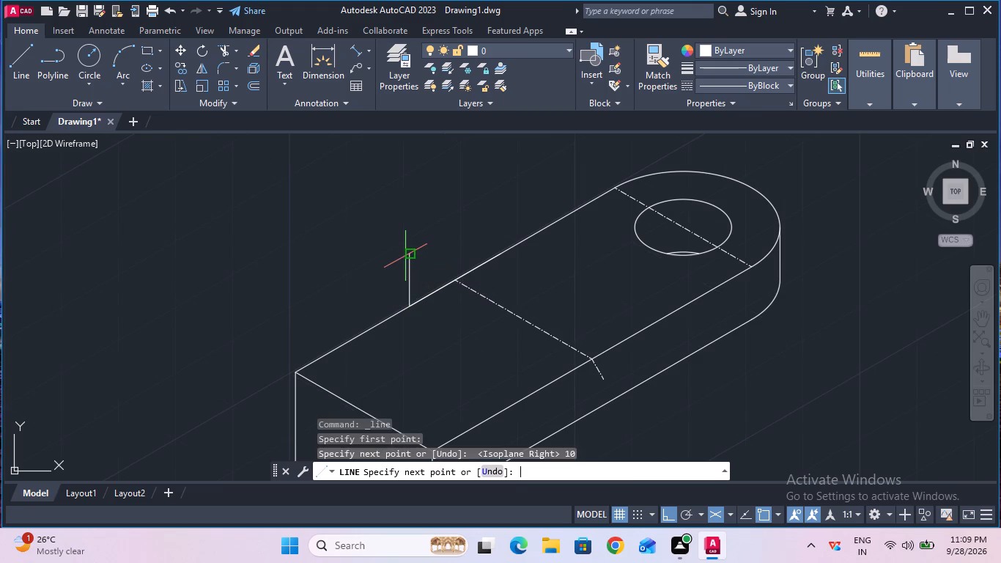
key(Escape)
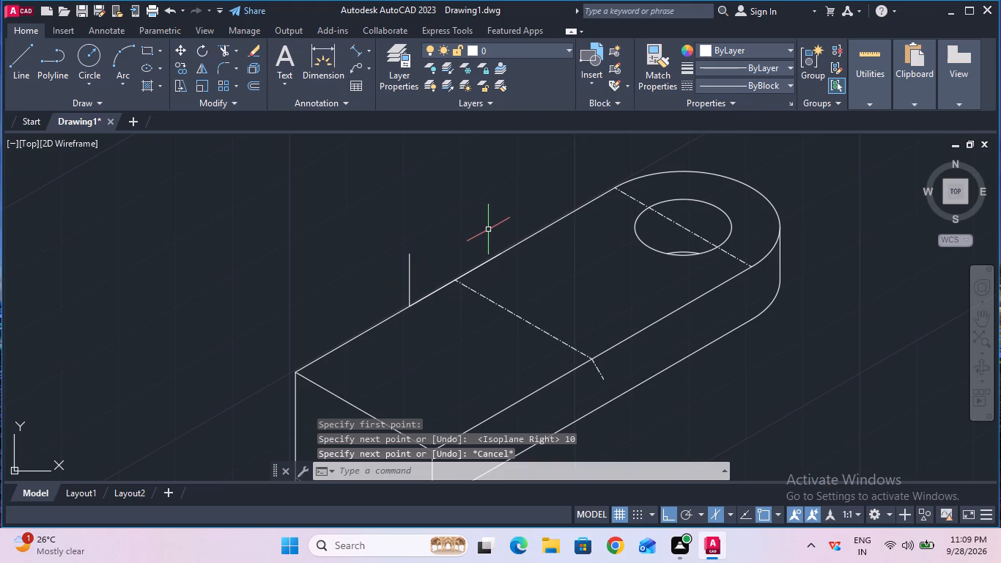
Draw a 10 mm vertical line upwards from the rounded-side end of the 10 mm segments on the far top edge.
click(29, 76)
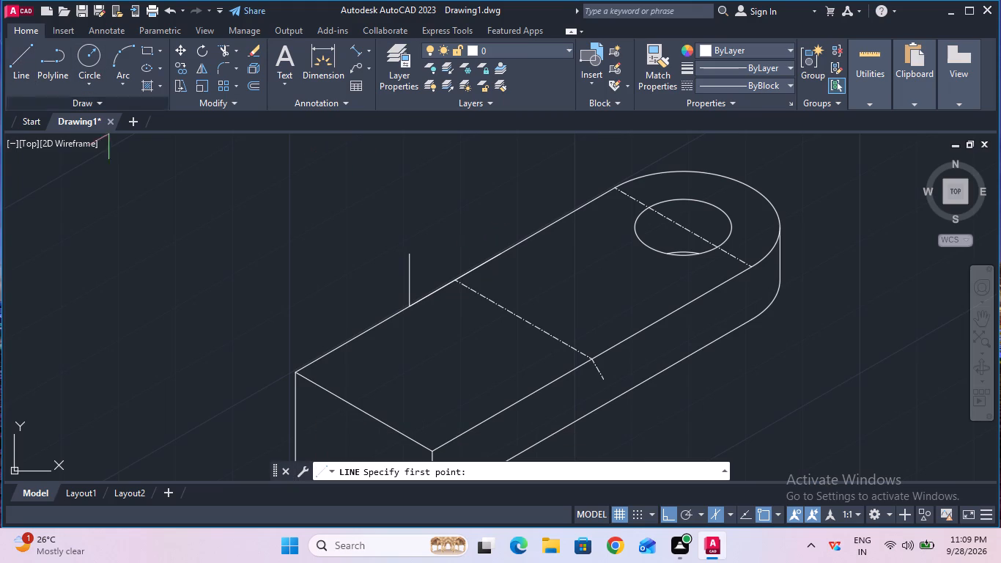
click(496, 255)
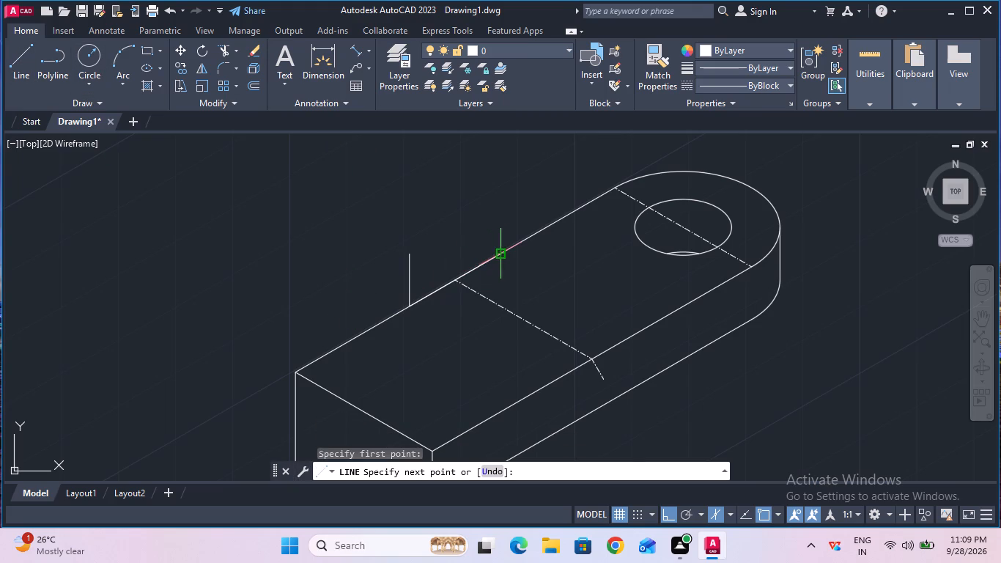
key(1)
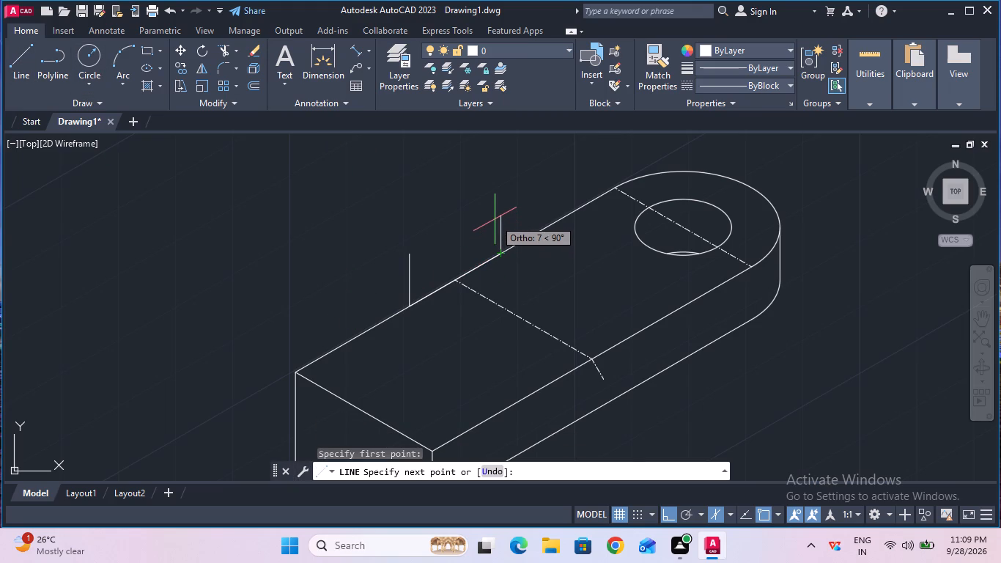
key(0)
key(Return)
key(Escape)
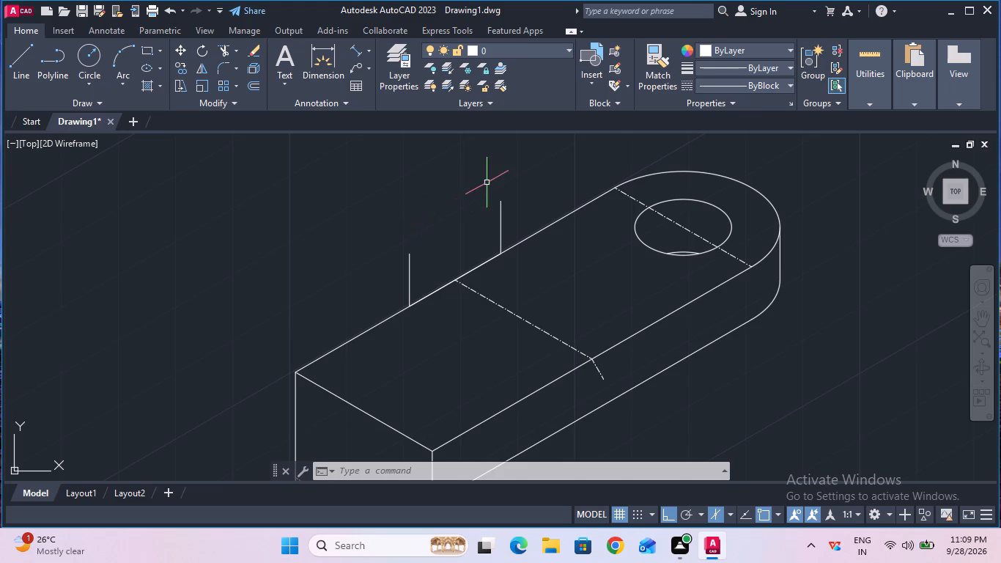
Draw a 10 mm vertical line in the CENTER linetype upwards from the mid-top centre line's end on the far top edge.
click(740, 89)
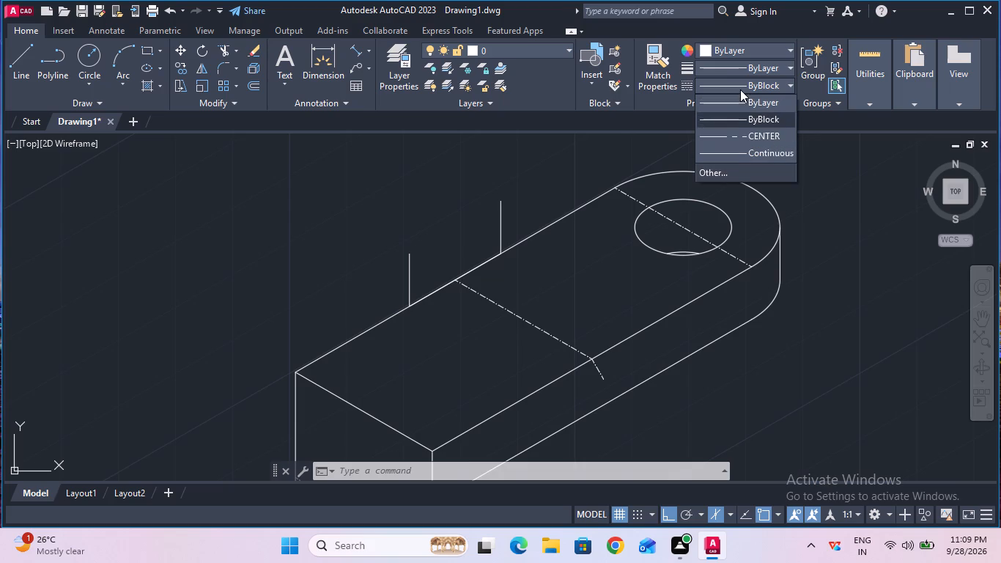
click(742, 133)
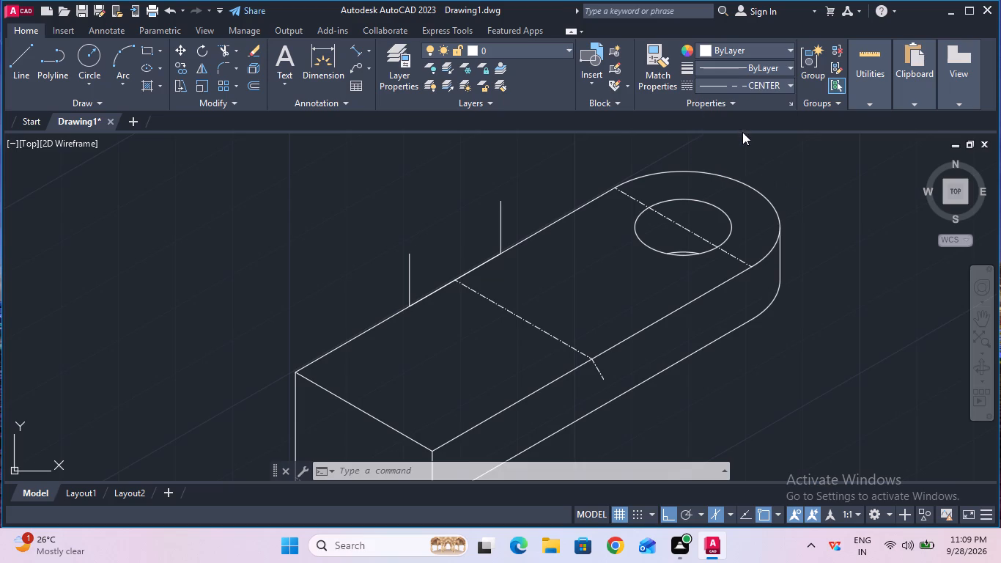
click(18, 79)
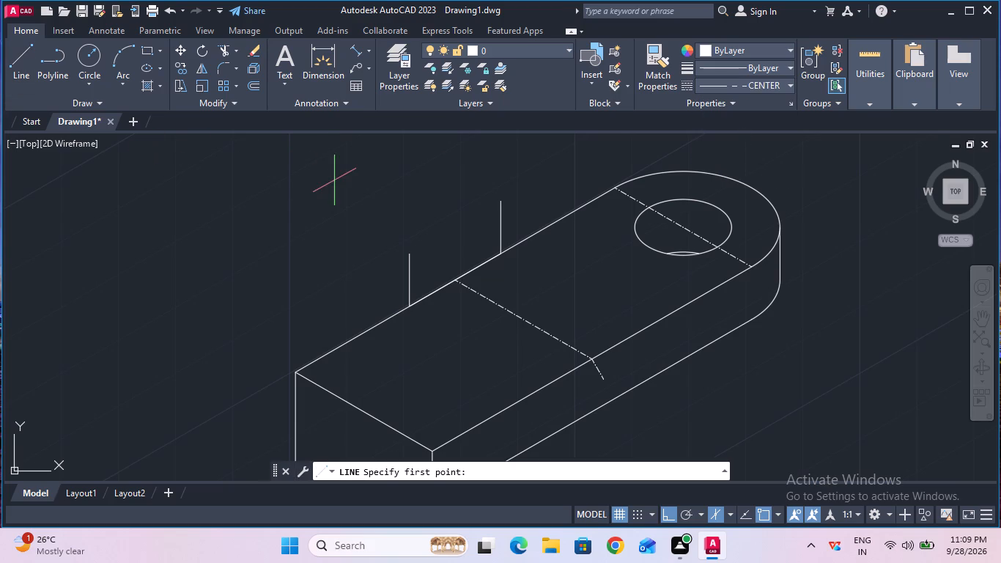
click(457, 276)
key(1)
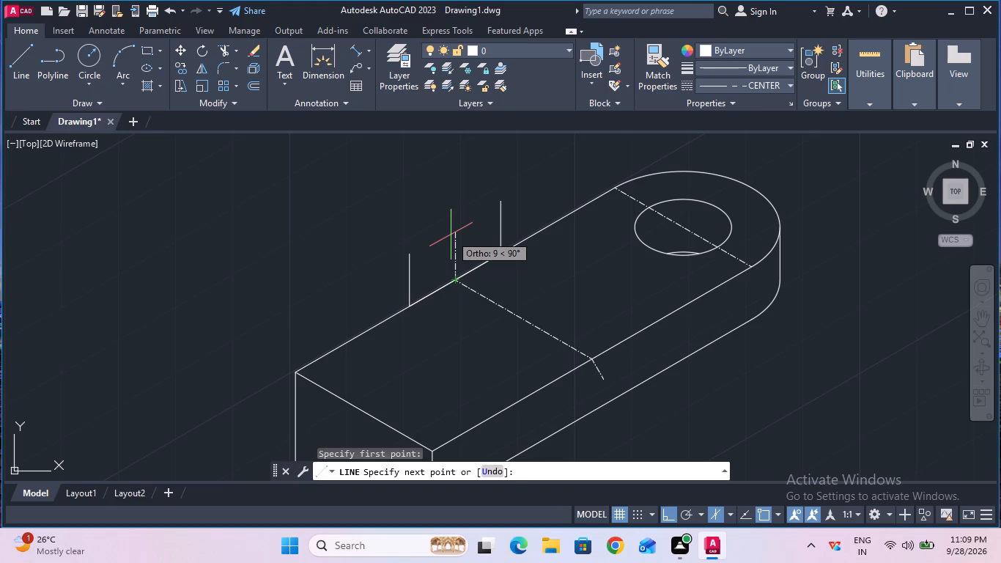
key(0)
key(Return)
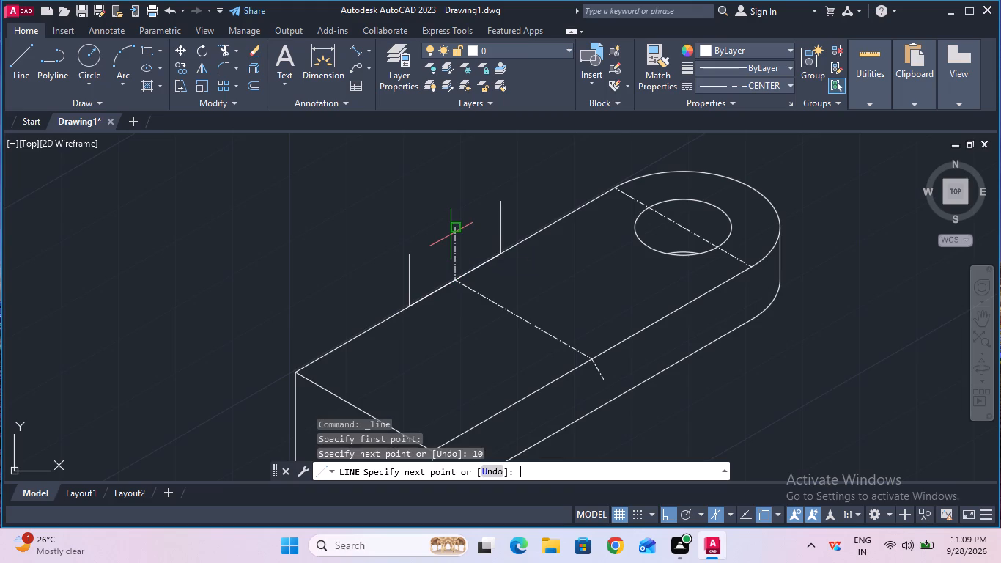
key(Escape)
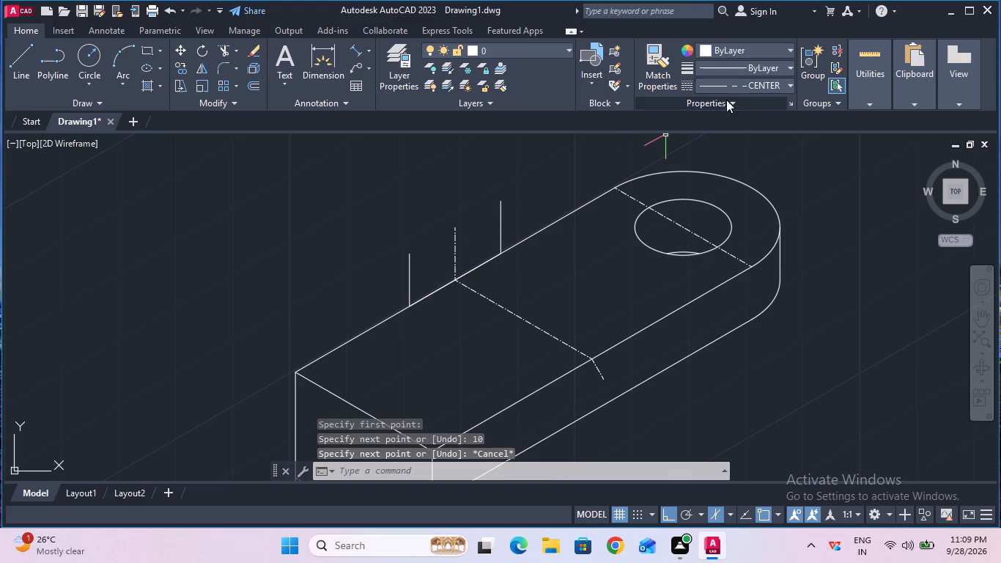
Set the current linetype to ByBlock.
click(736, 83)
click(744, 114)
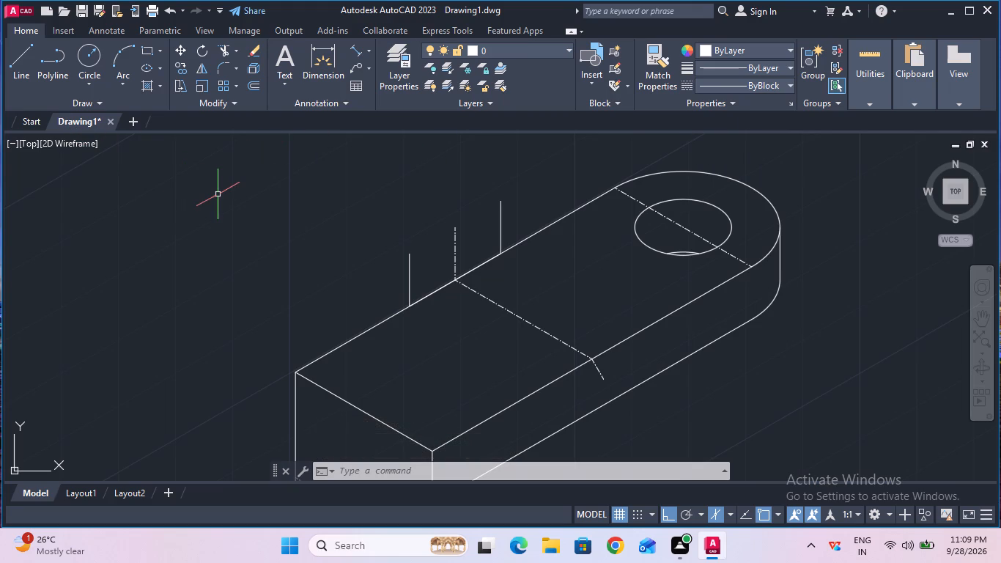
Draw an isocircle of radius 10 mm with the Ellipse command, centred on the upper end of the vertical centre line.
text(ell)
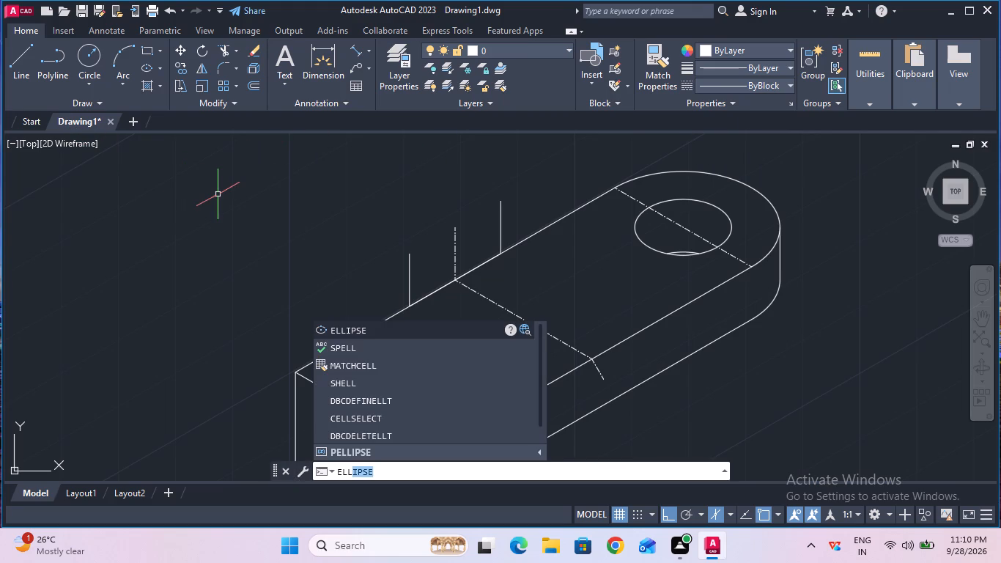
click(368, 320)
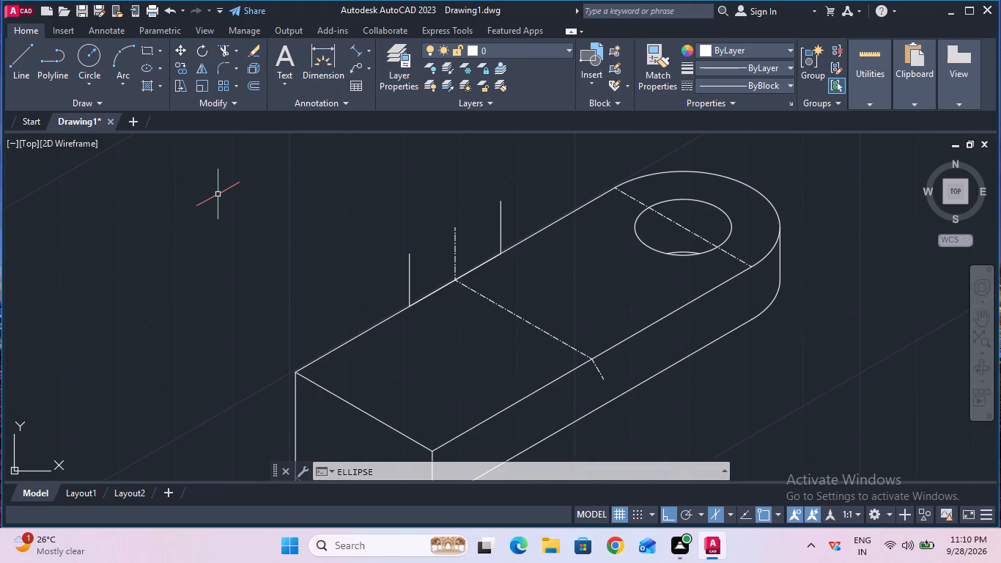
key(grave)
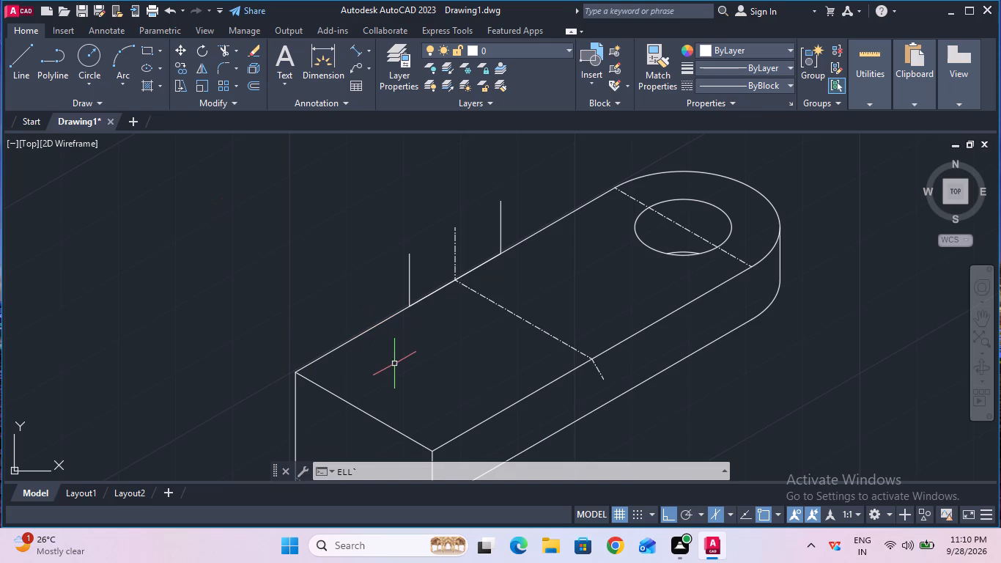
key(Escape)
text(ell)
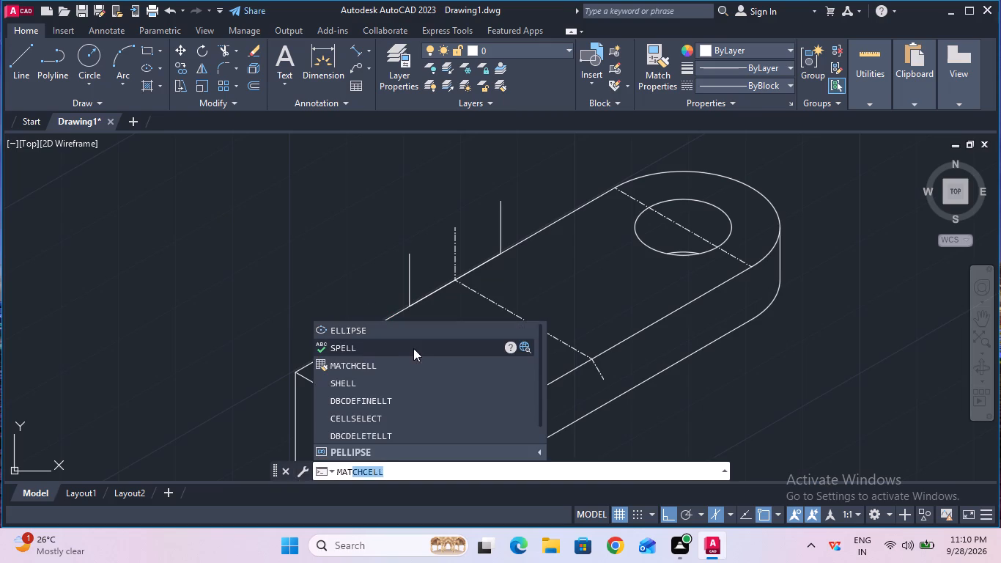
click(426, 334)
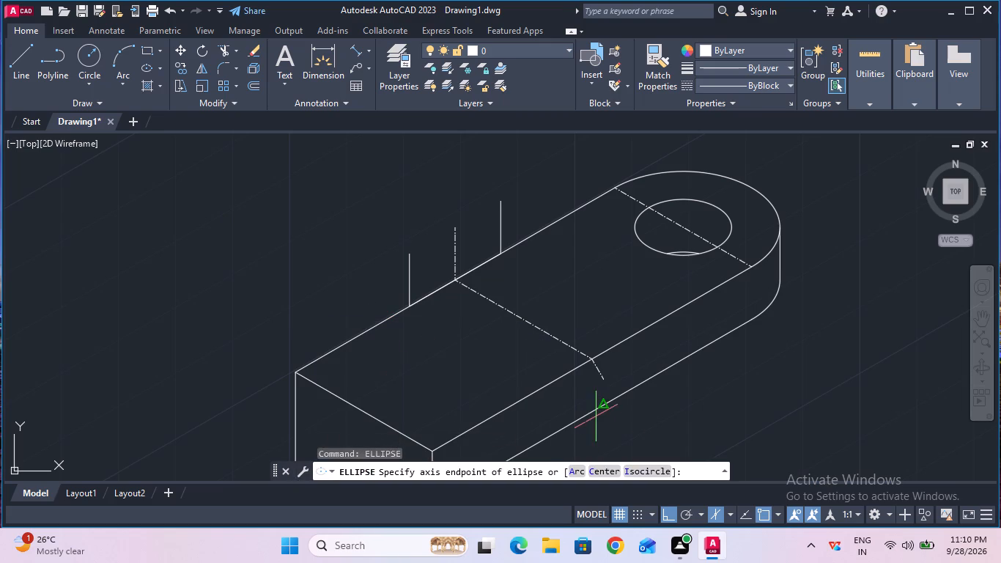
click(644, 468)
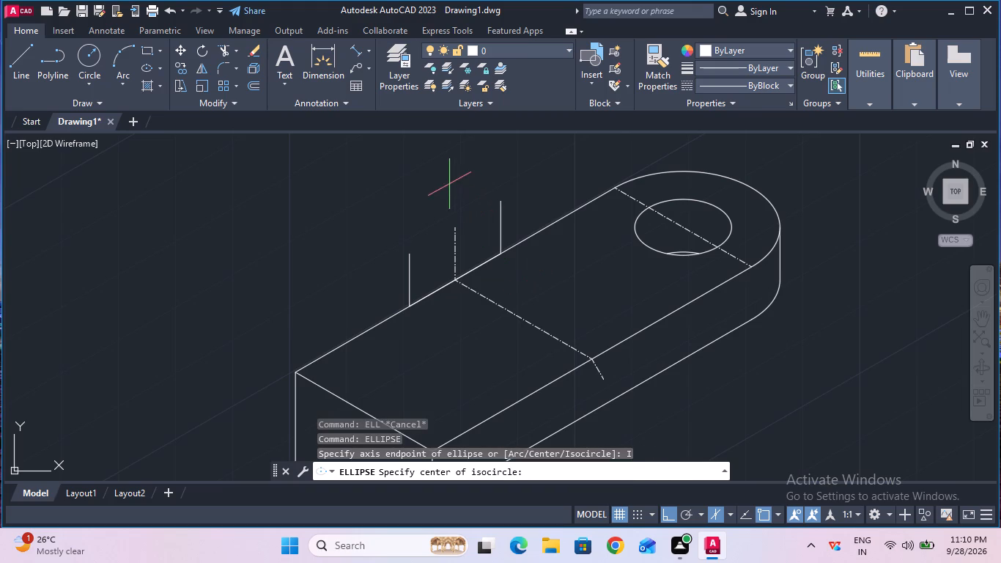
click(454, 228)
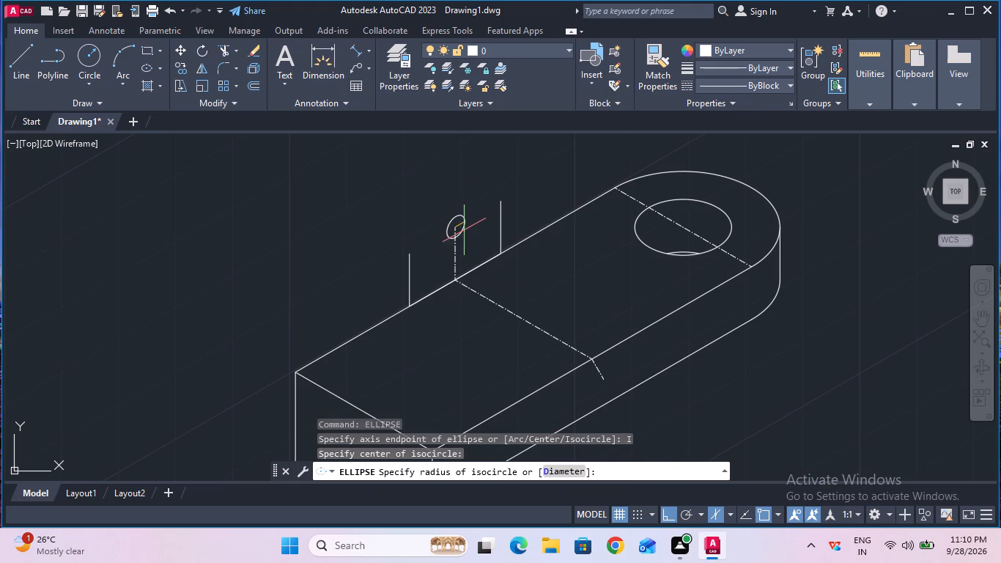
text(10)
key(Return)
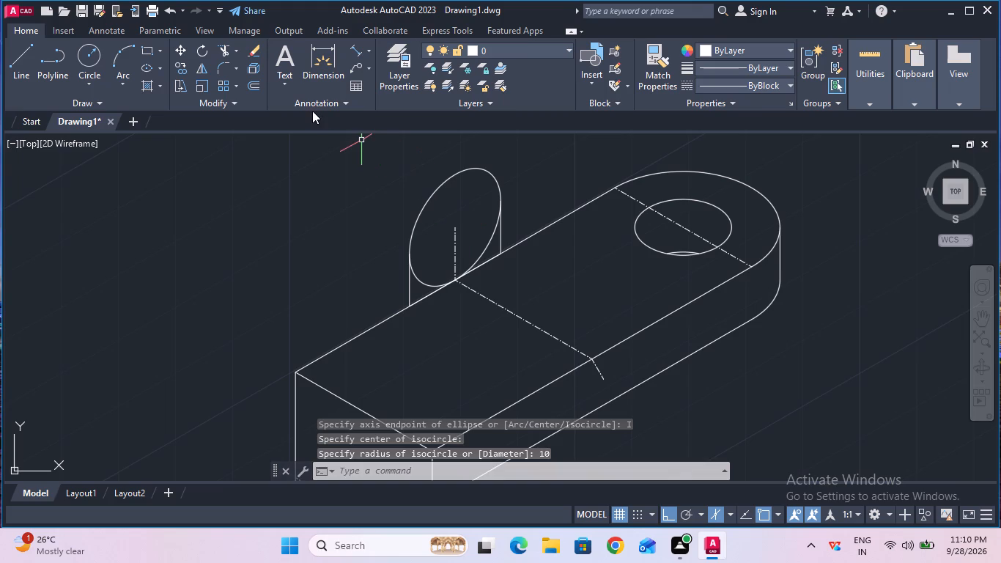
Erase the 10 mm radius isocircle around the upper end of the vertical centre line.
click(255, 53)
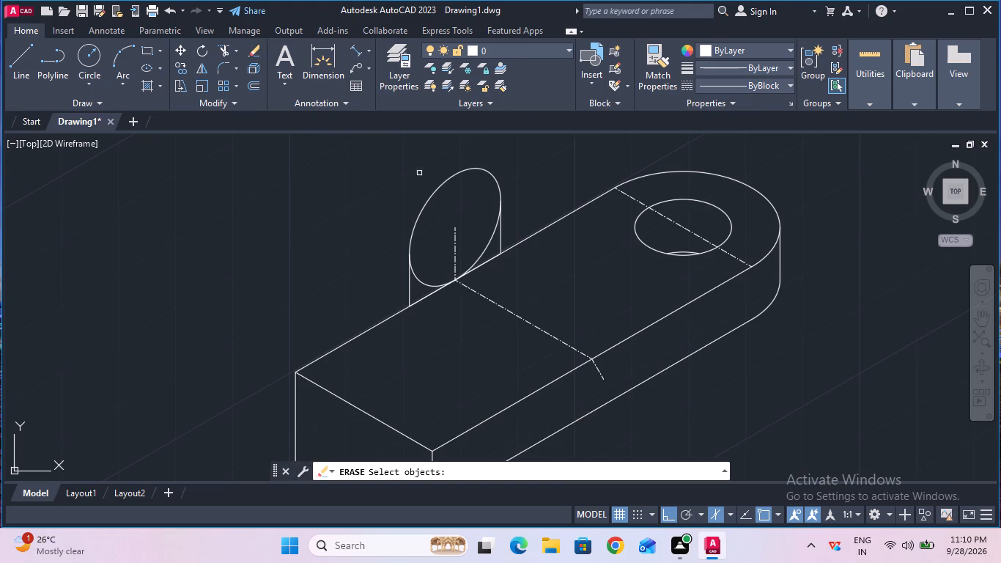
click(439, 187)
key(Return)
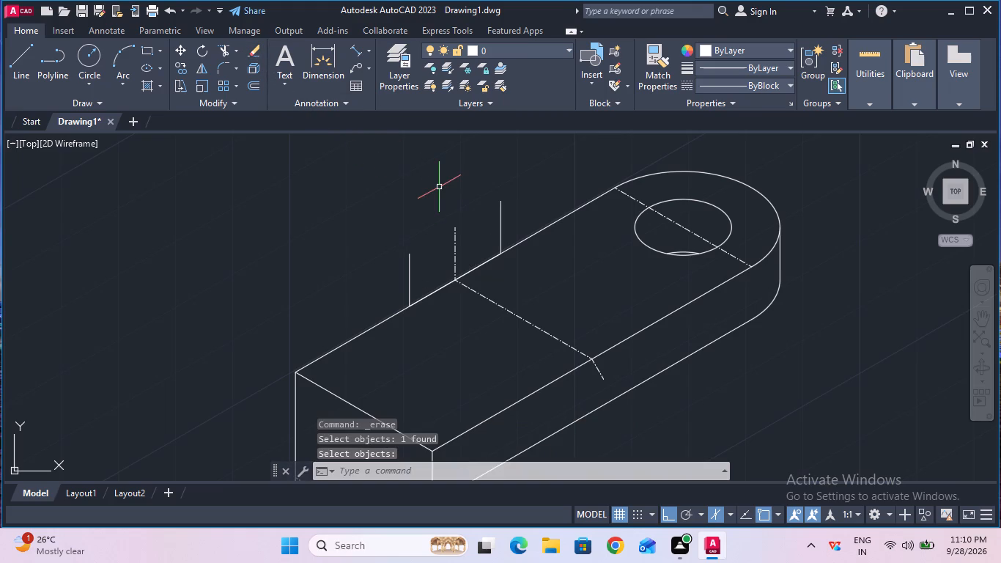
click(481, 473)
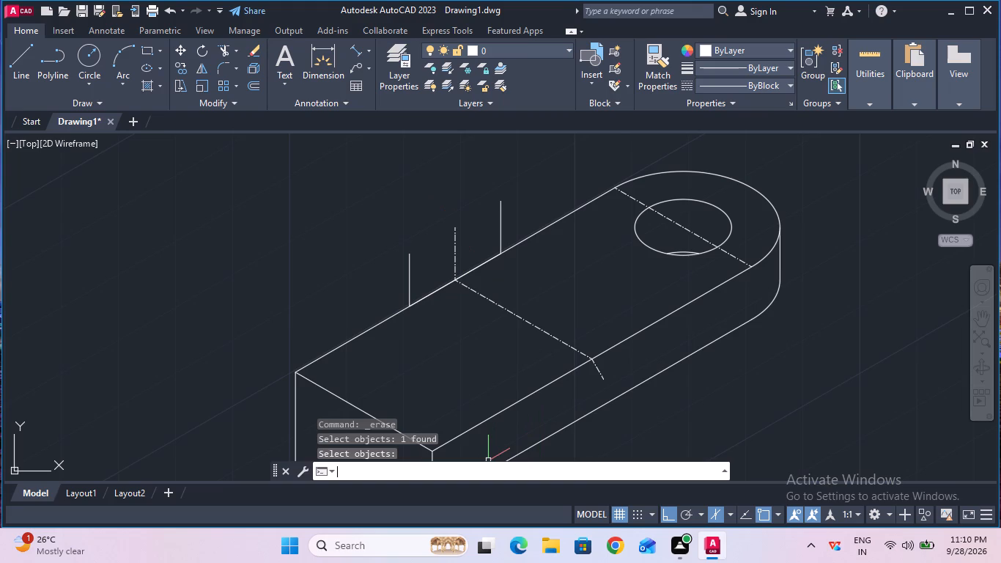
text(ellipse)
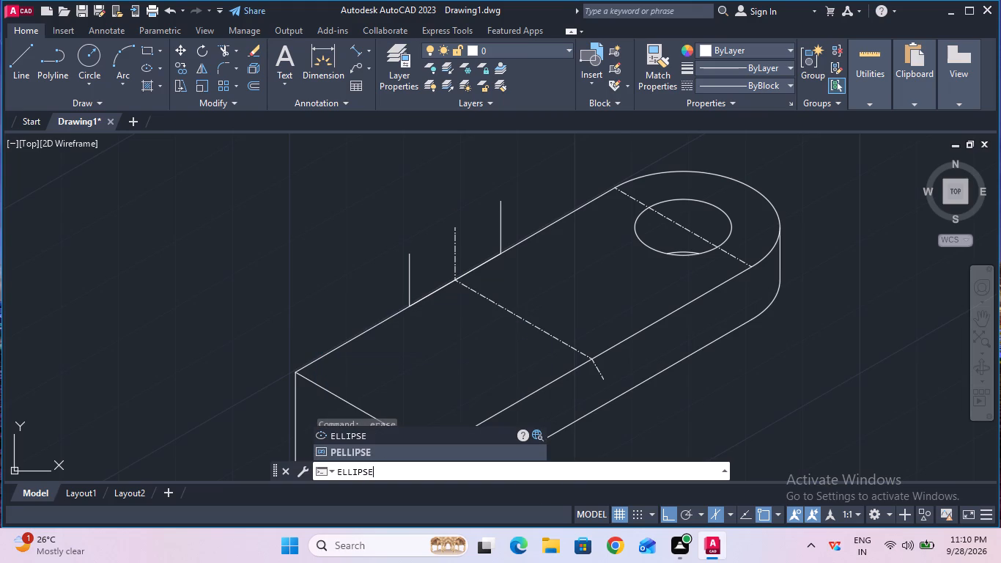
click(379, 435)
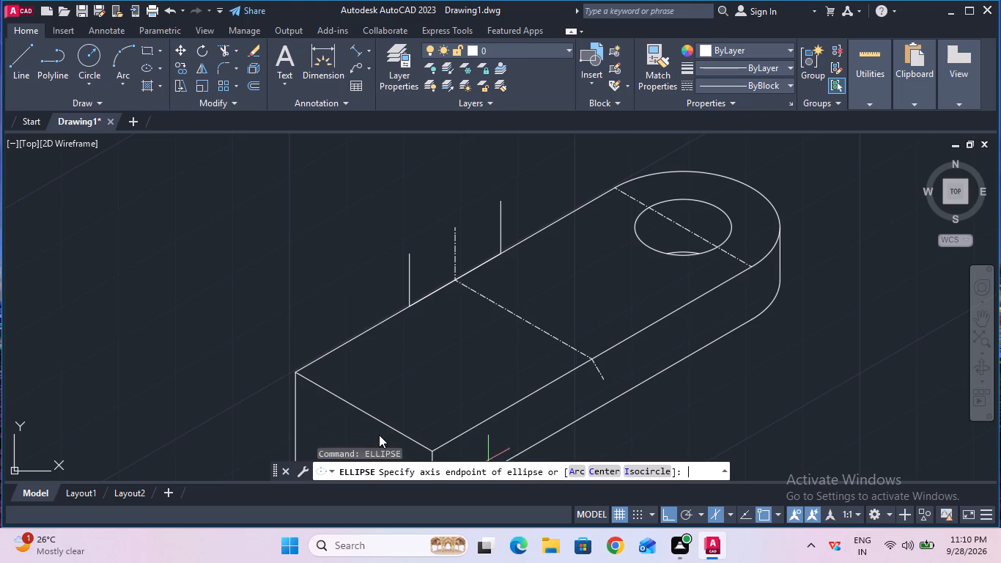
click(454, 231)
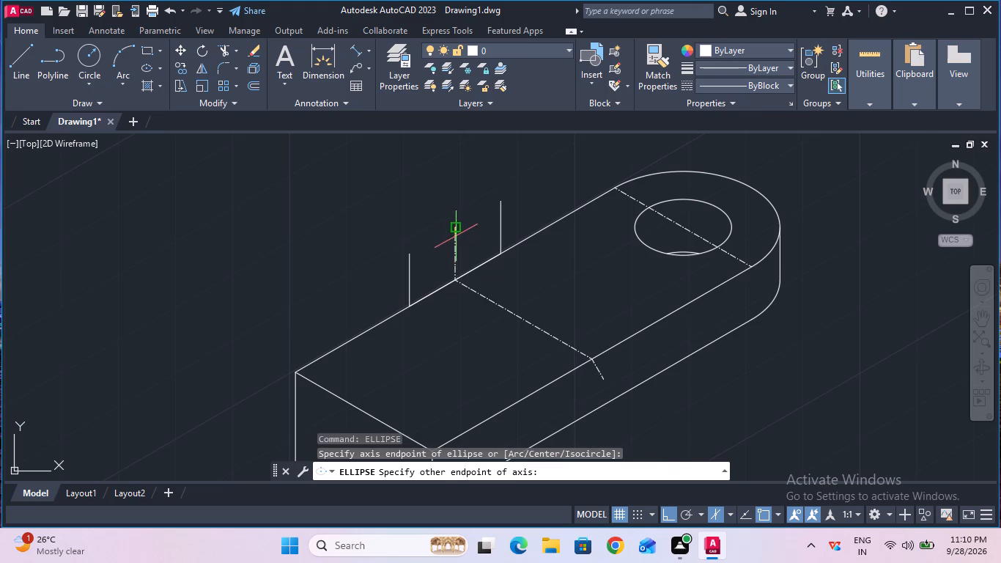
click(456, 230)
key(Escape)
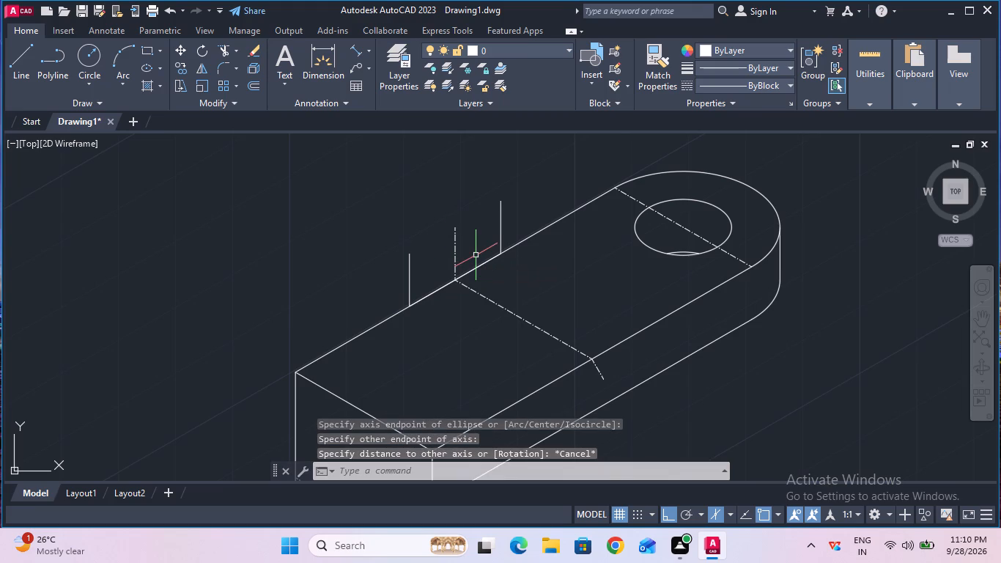
Trim away the short centre-line stub that runs past the near top edge of the base.
click(229, 54)
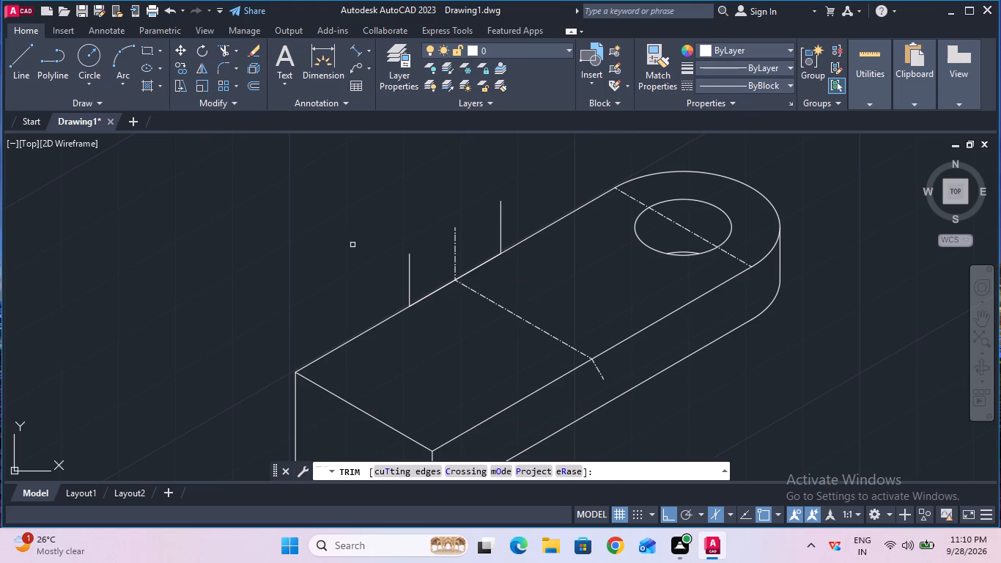
click(604, 380)
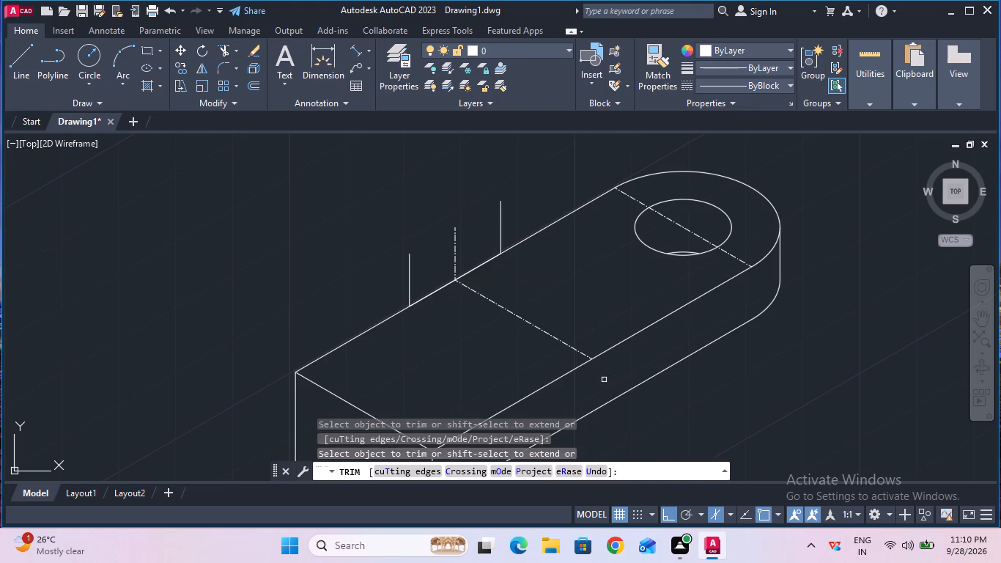
key(Escape)
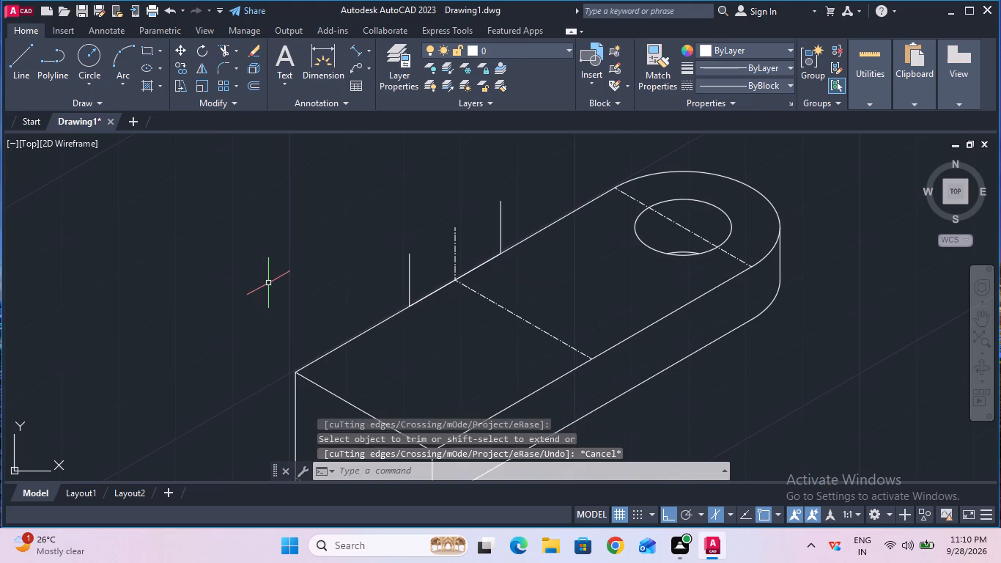
Draw an isocircle of radius 5 mm with the Ellipse command, centred on the upper end of the vertical centre line.
text(ell)
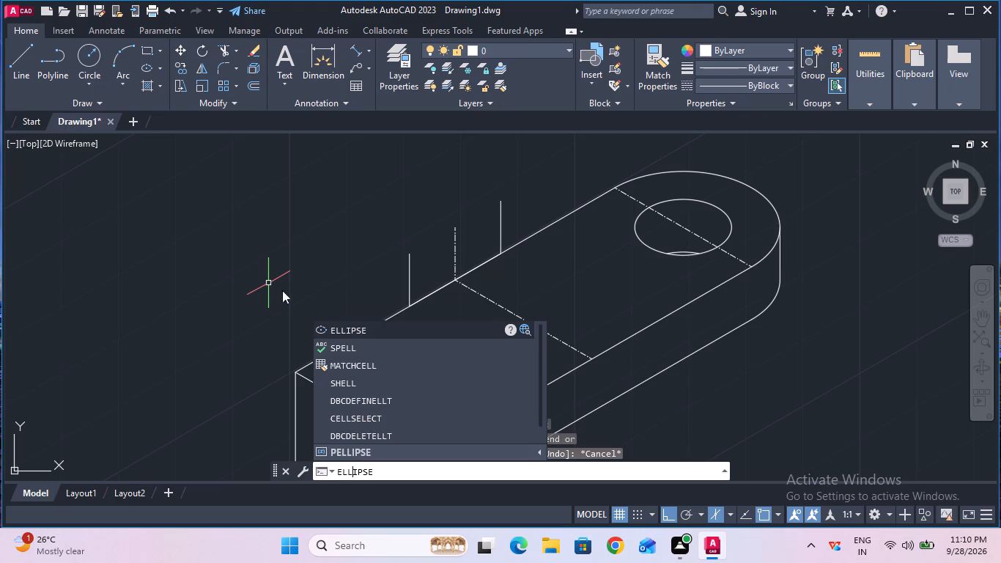
click(347, 323)
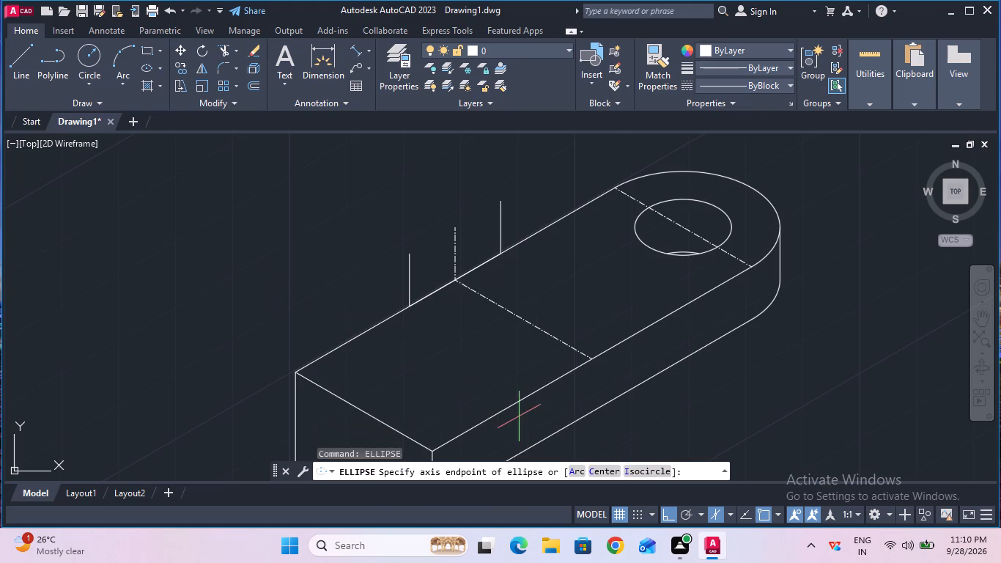
click(633, 471)
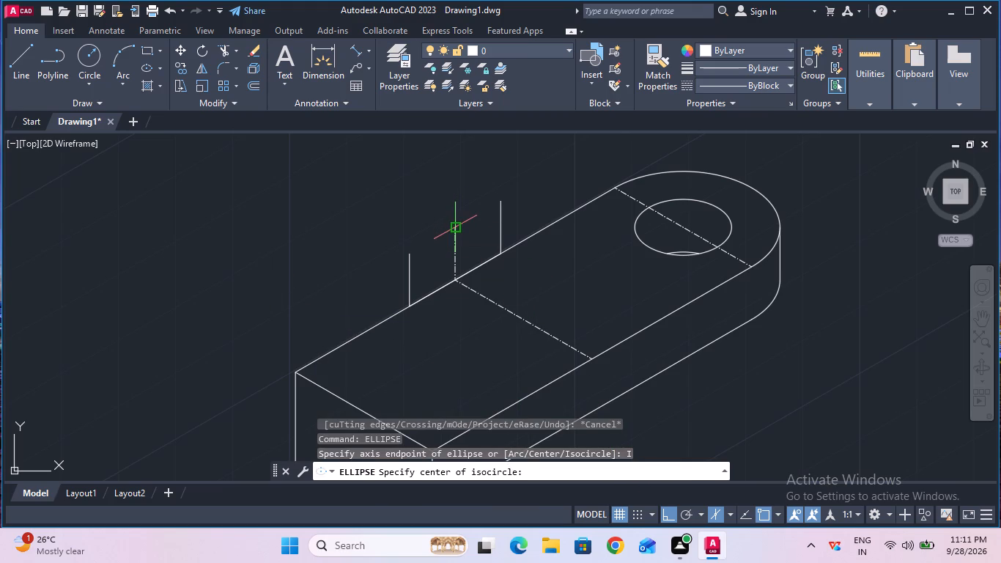
click(454, 230)
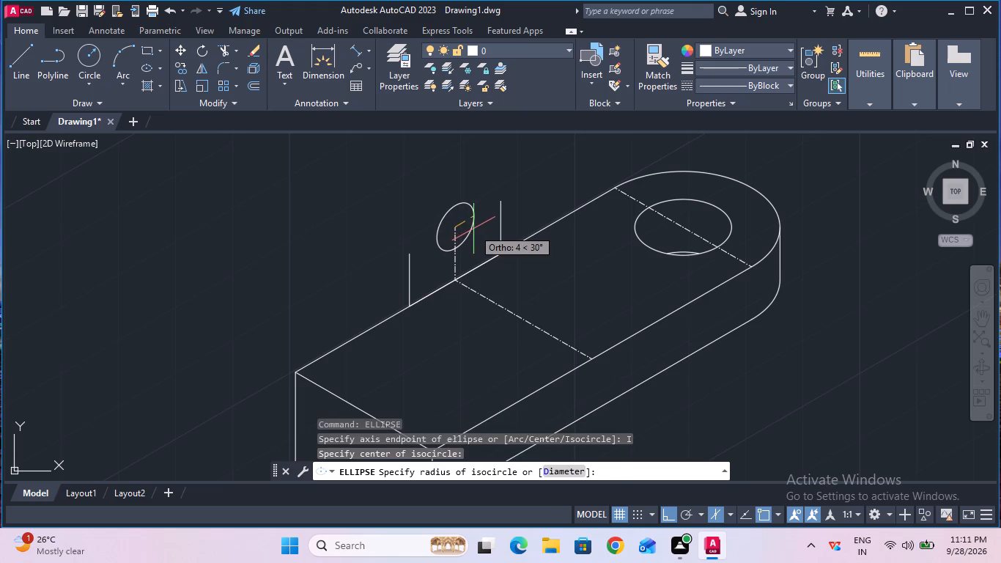
key(5)
key(Return)
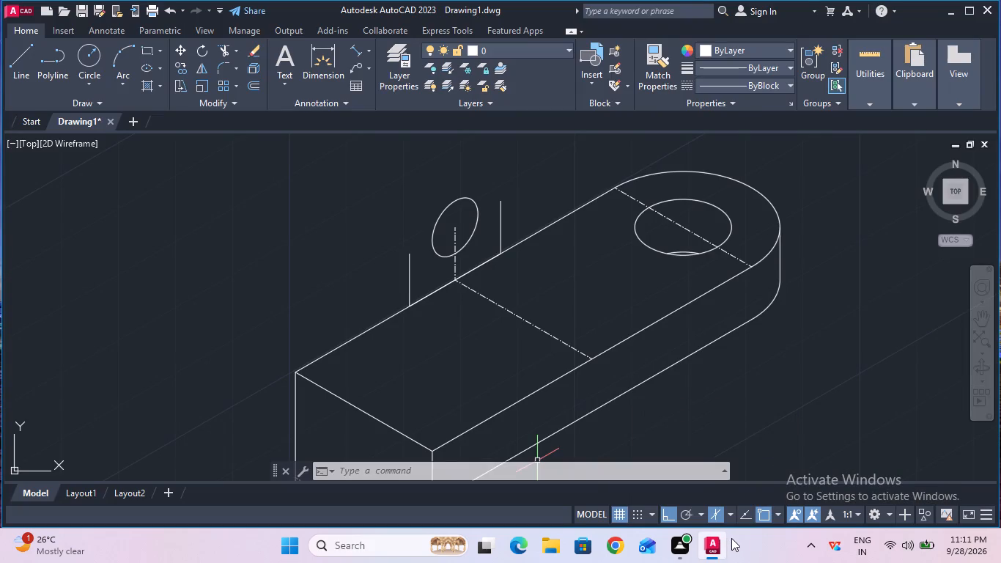
Draw an isocircle of radius 10 mm with the Ellipse command, centred on the upper end of the vertical centre line.
text(ell)
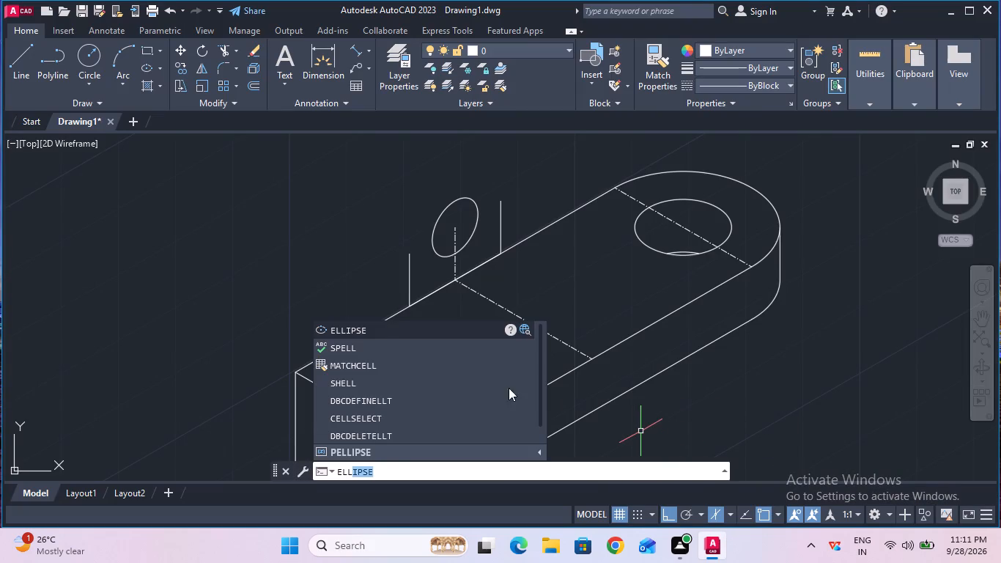
click(426, 328)
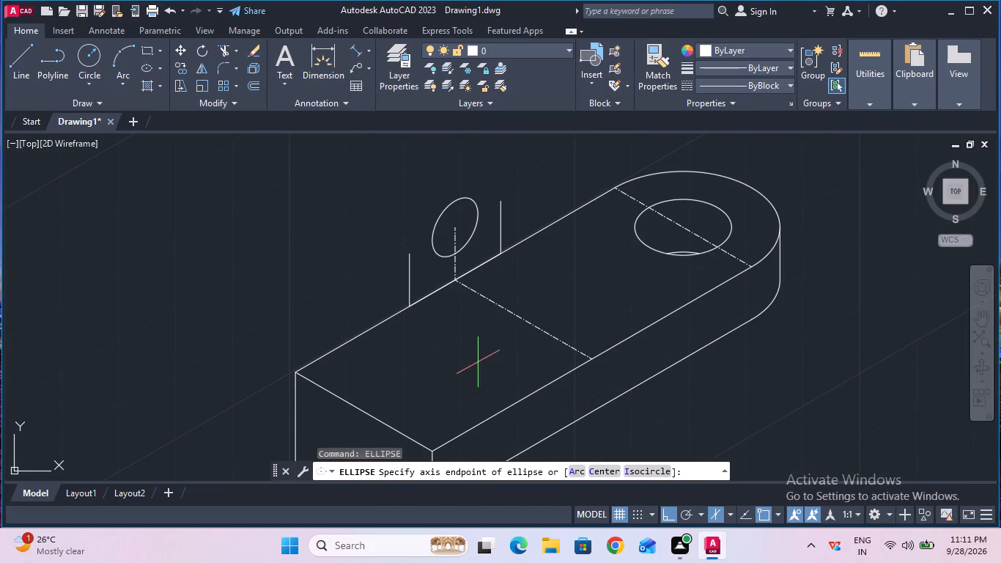
click(647, 473)
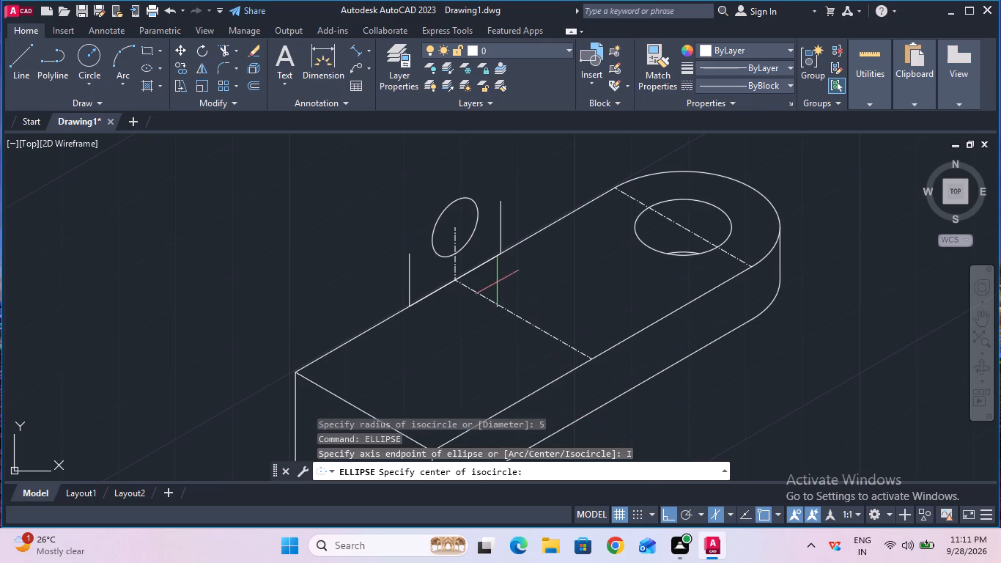
click(454, 229)
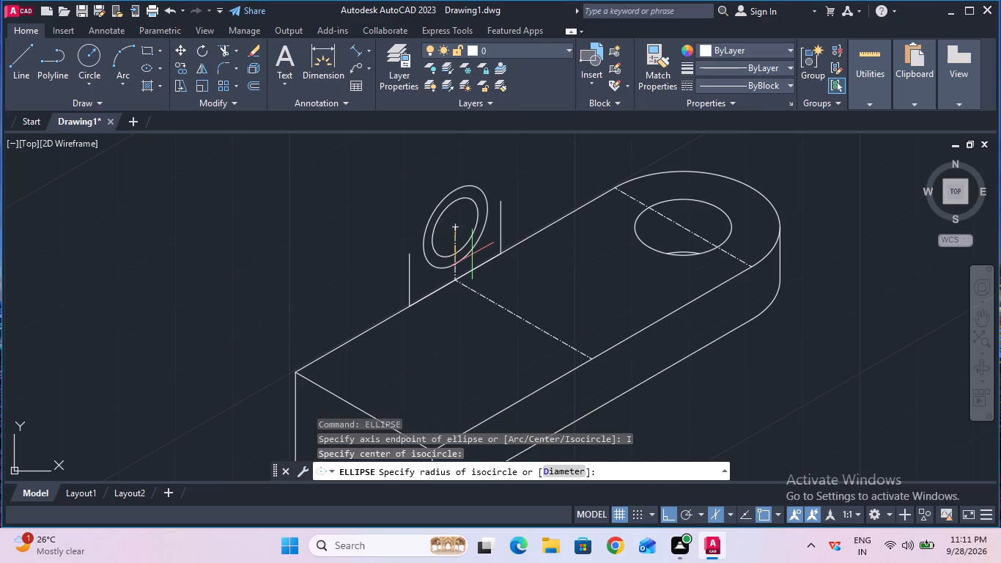
key(1)
key(0)
key(Return)
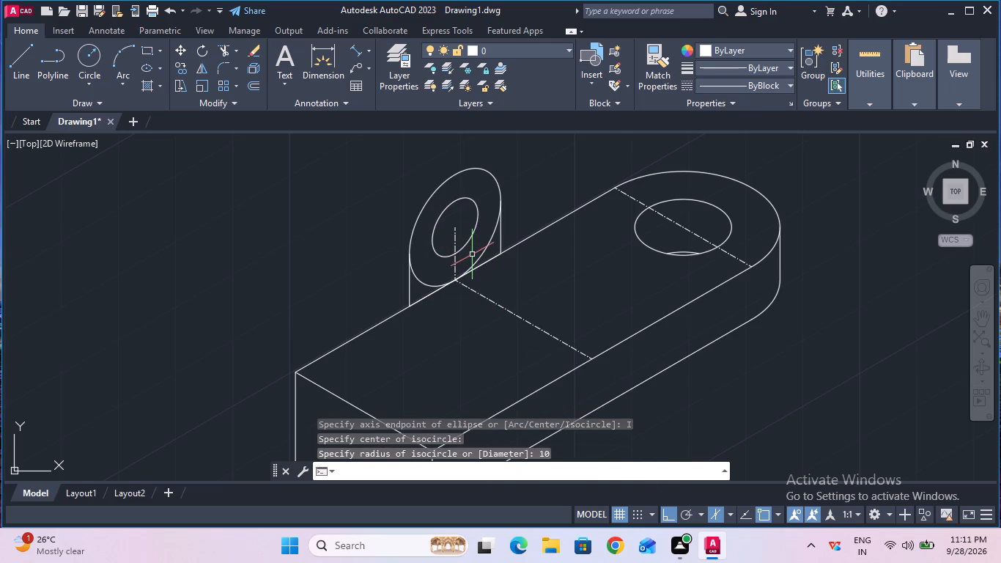
key(Escape)
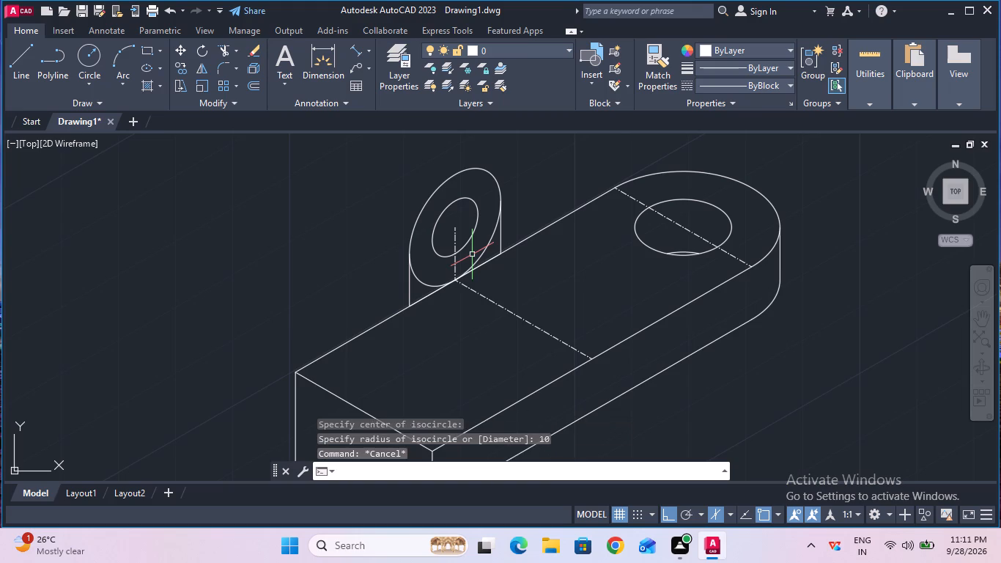
Trim away the lower part of the 10 mm radius isocircle between the lug's two vertical edges, leaving a rounded top.
click(225, 45)
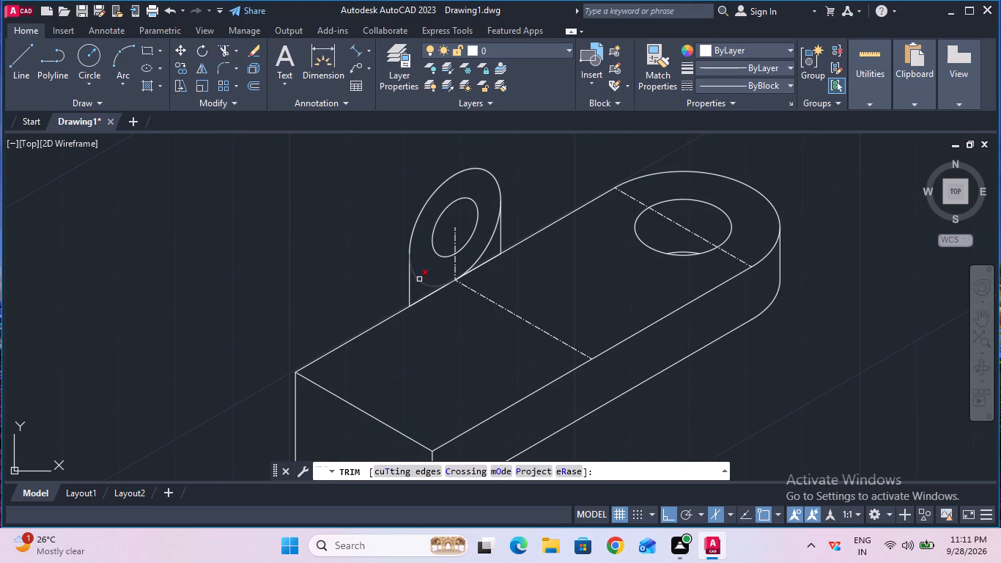
click(419, 279)
click(481, 256)
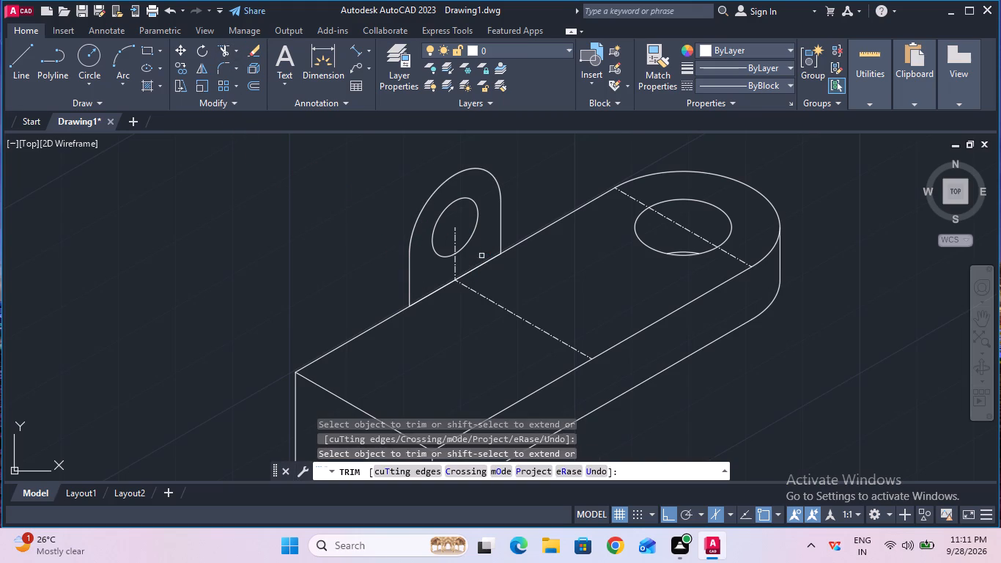
key(Escape)
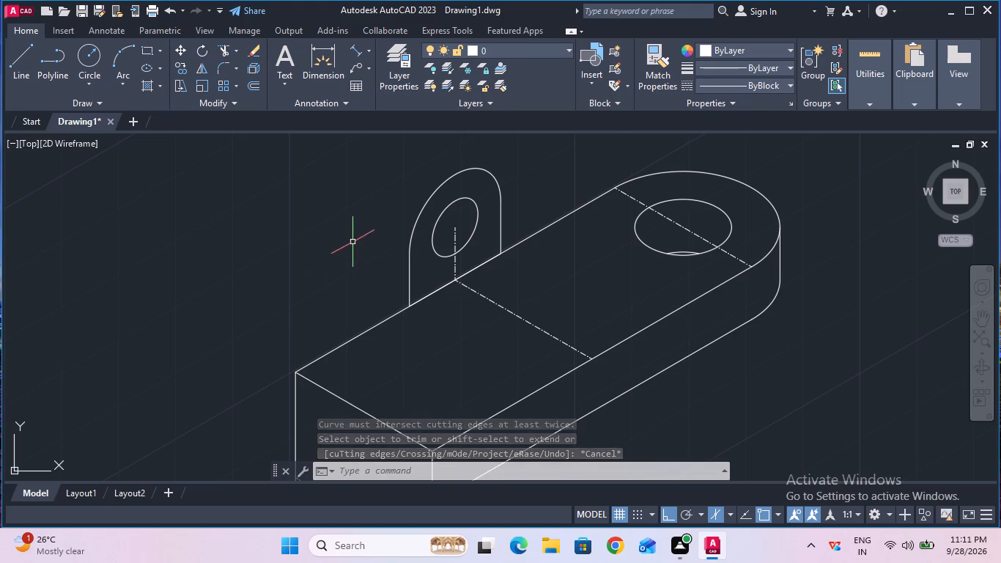
Trim away the lug's vertical centre line, both inside and below the hole.
click(225, 54)
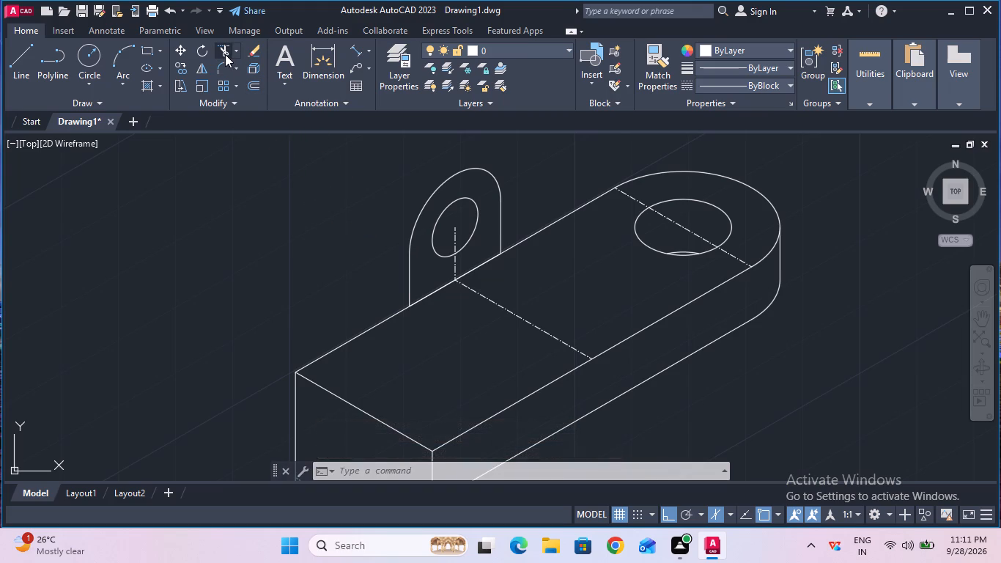
click(455, 235)
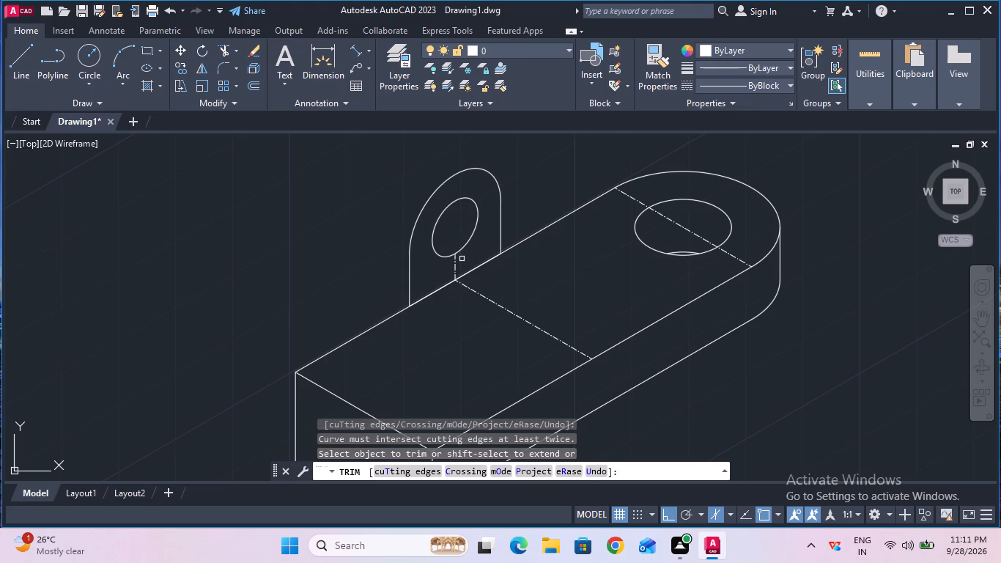
click(457, 262)
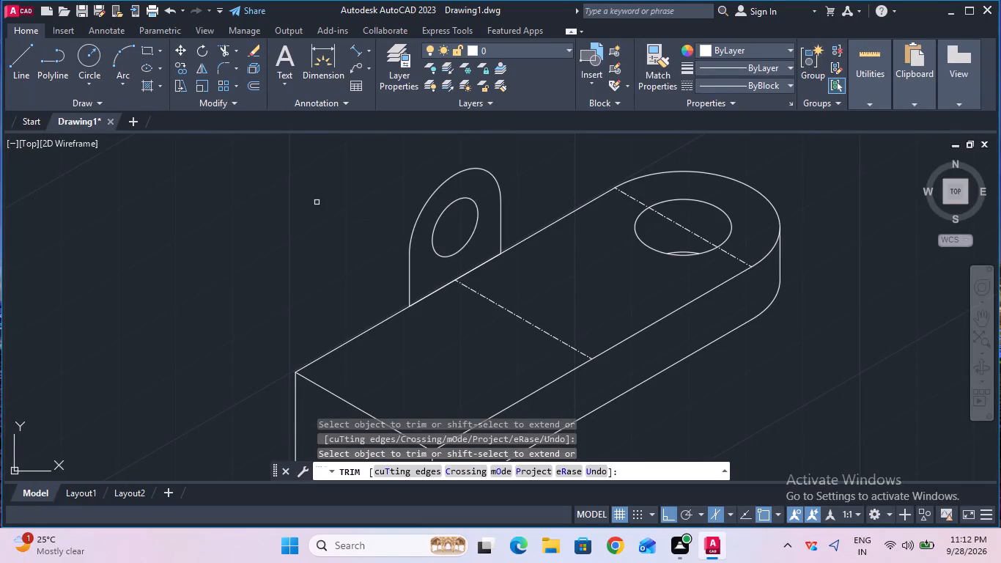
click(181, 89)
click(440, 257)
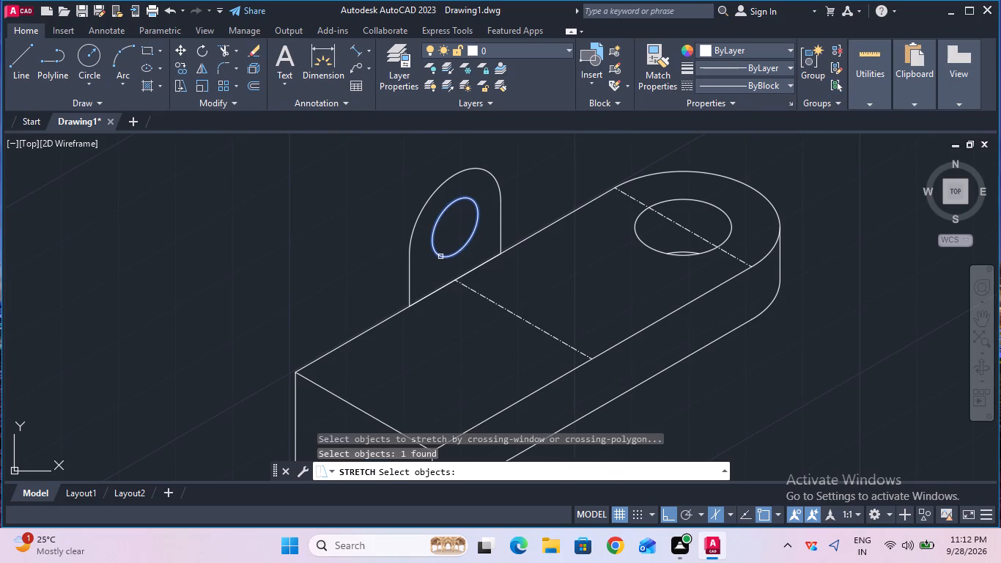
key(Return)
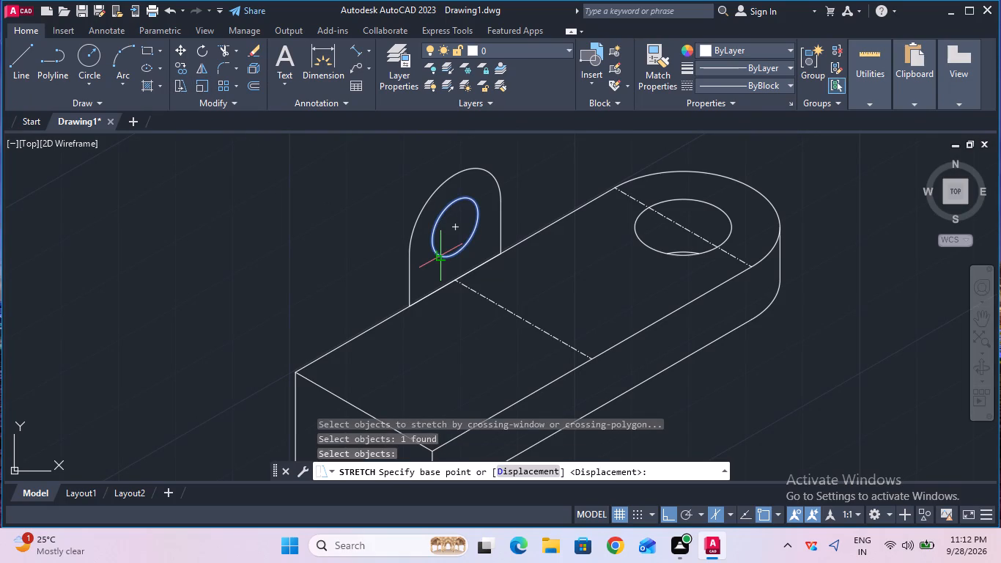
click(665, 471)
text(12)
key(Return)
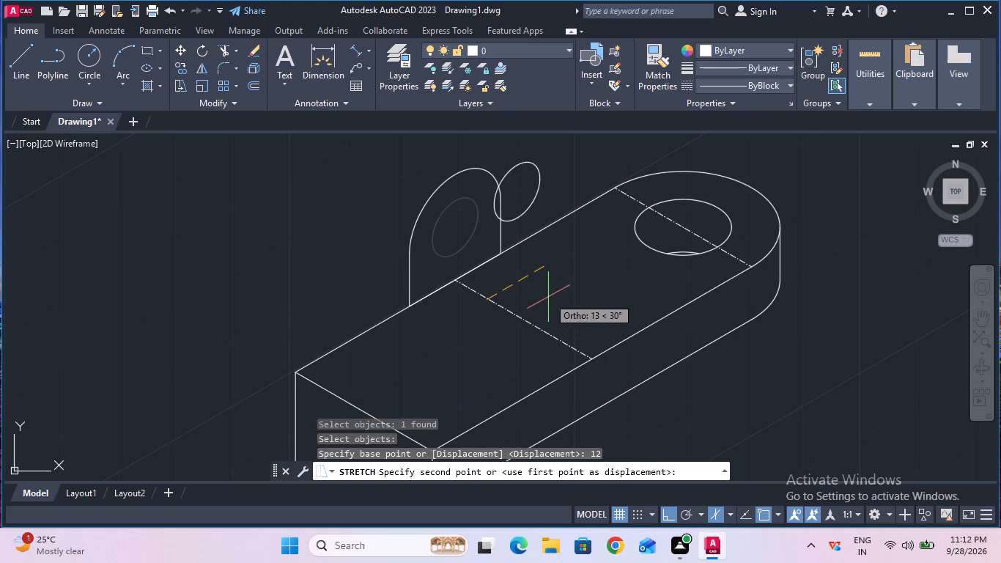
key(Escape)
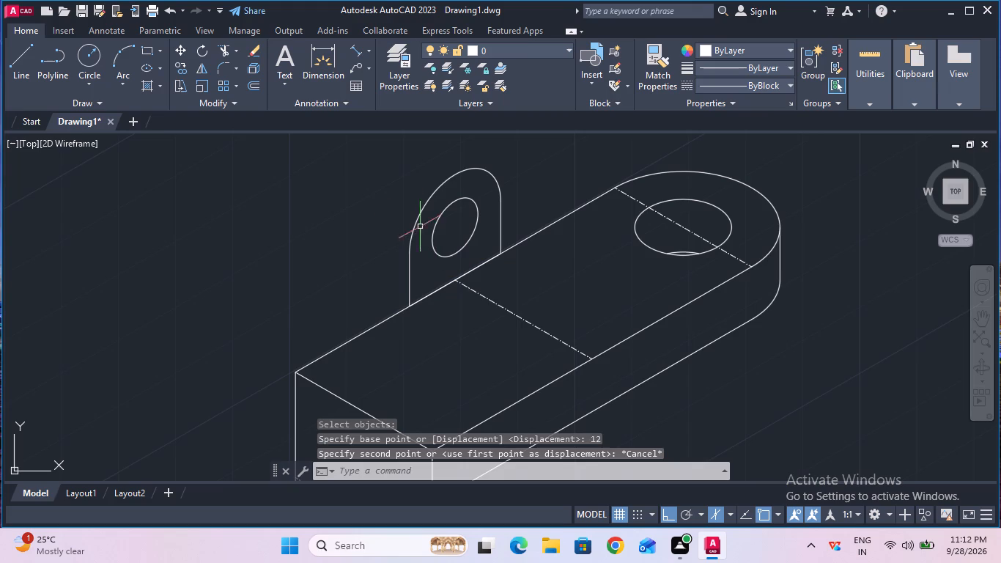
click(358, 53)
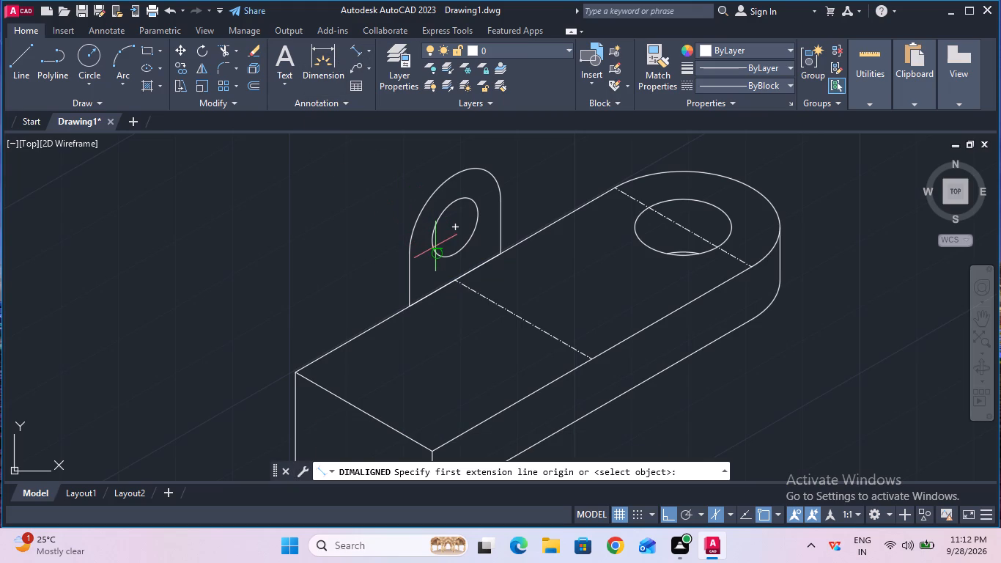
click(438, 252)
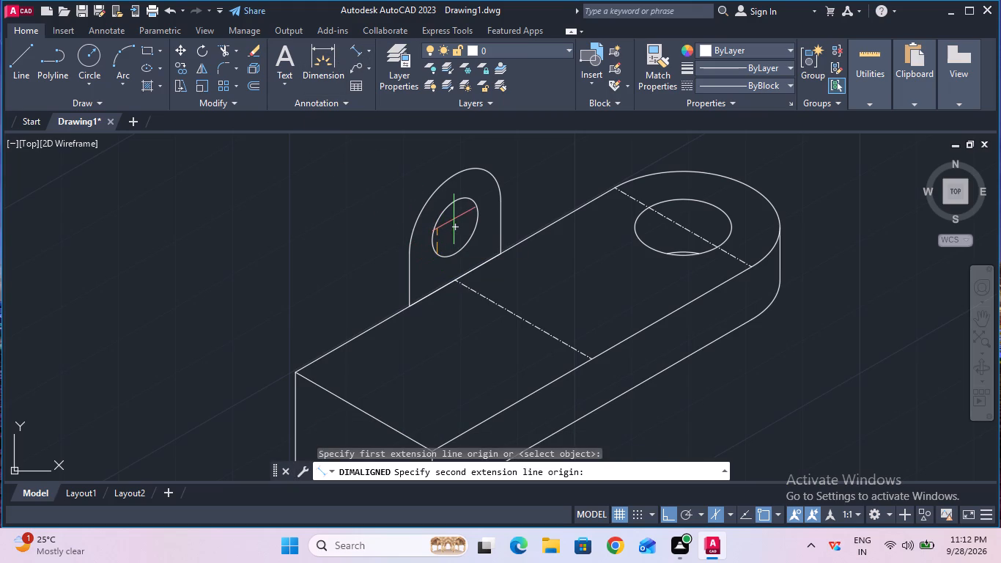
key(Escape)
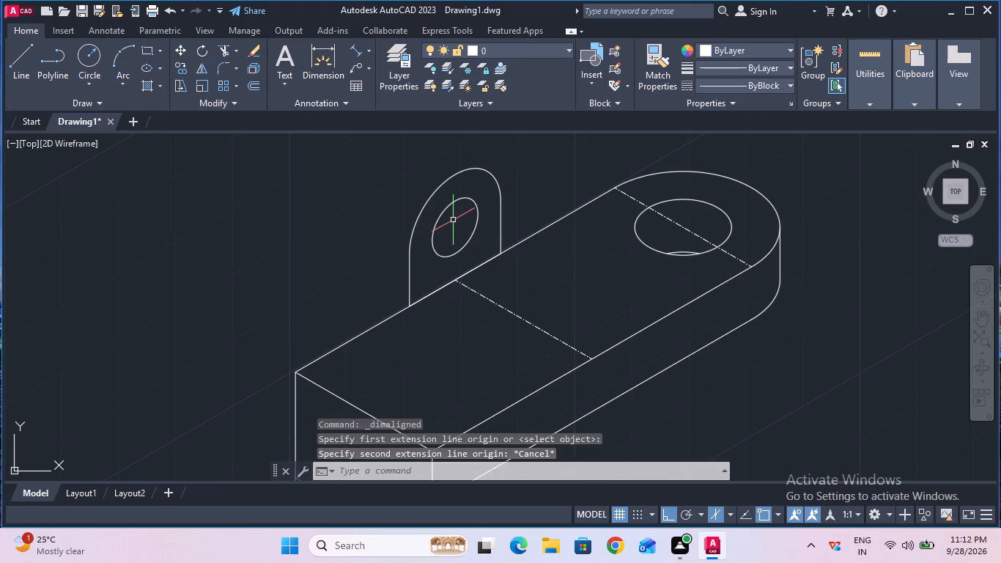
Turn Ortho off and measure across the lug hole's long axis with a temporary aligned dimension.
key(F8)
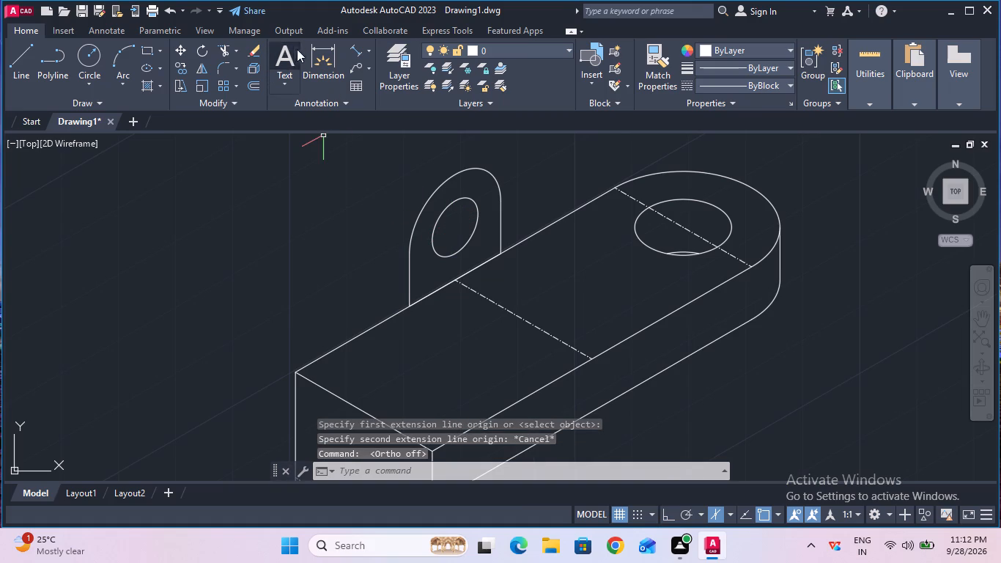
click(355, 51)
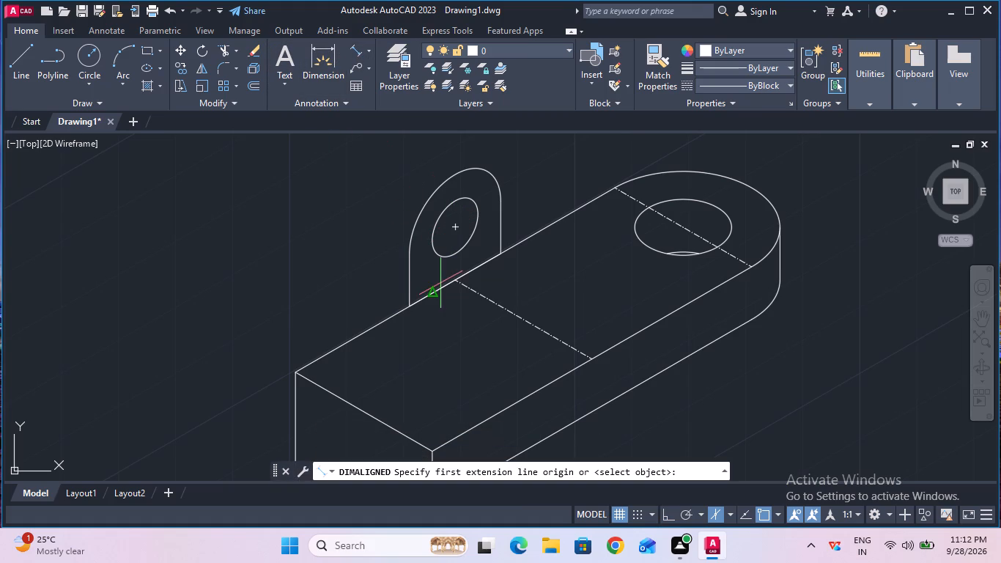
click(433, 257)
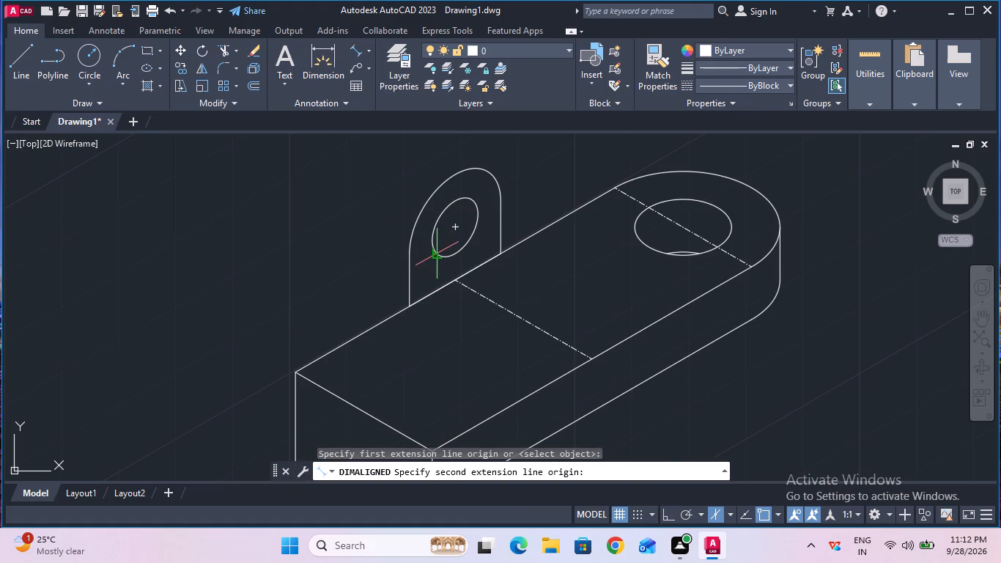
click(472, 201)
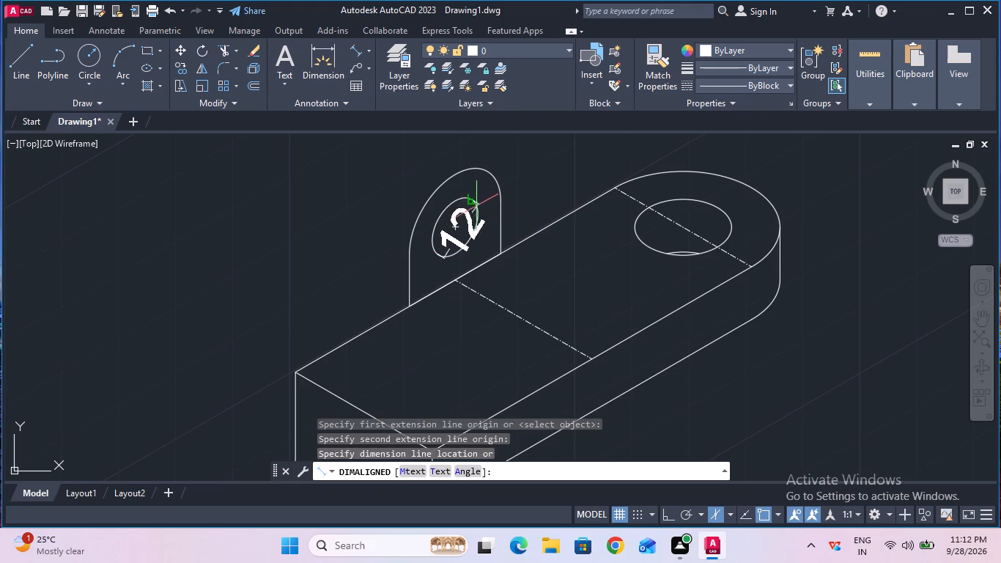
key(Escape)
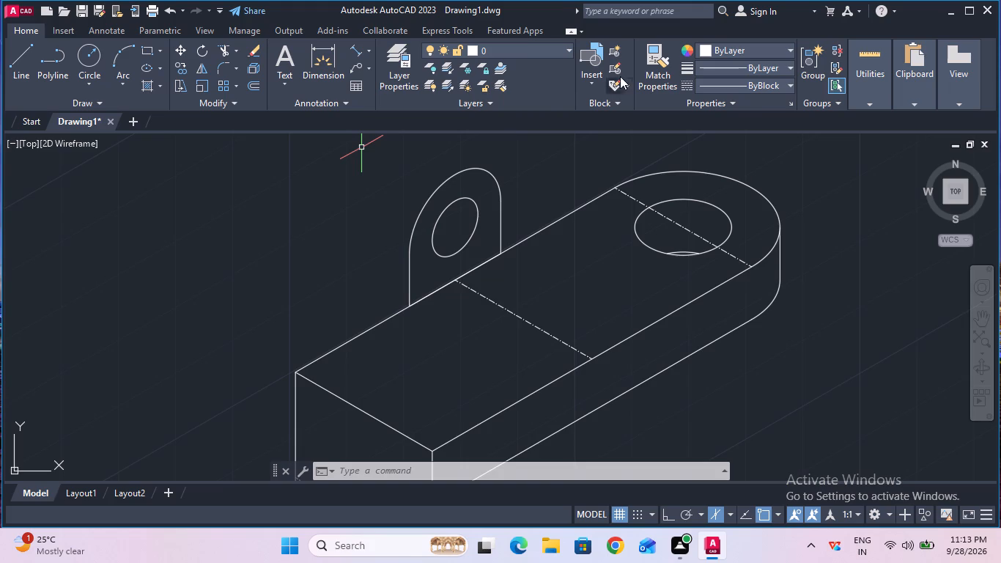
Draw a line in the CENTER linetype from the lower end of the lug hole's long axis to the hole's centre.
click(745, 84)
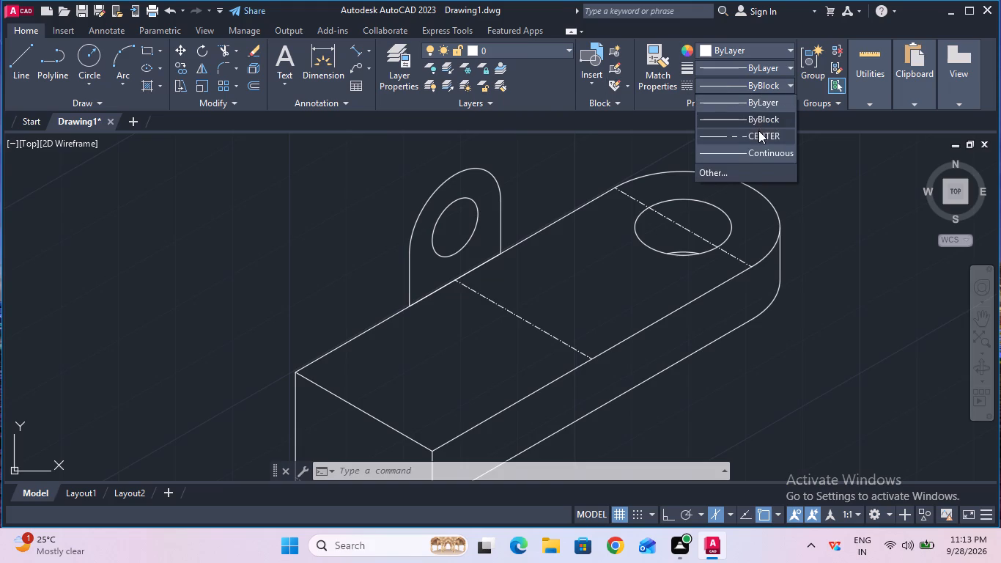
click(758, 130)
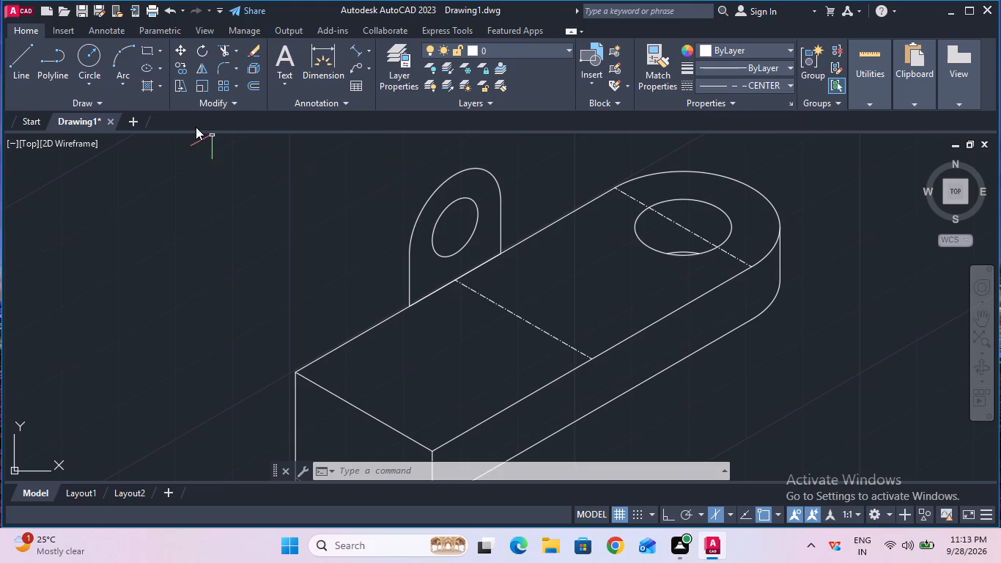
click(27, 73)
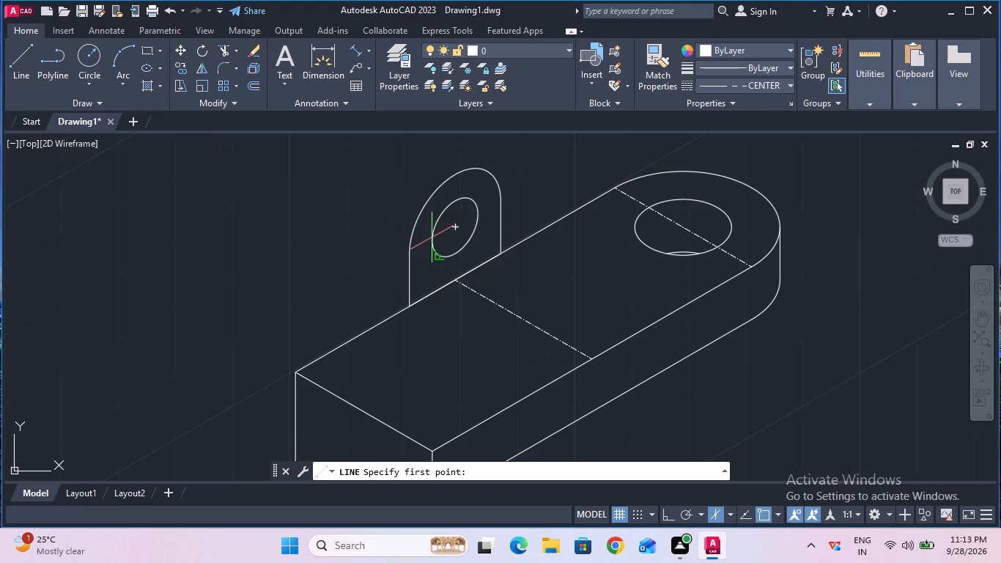
click(442, 251)
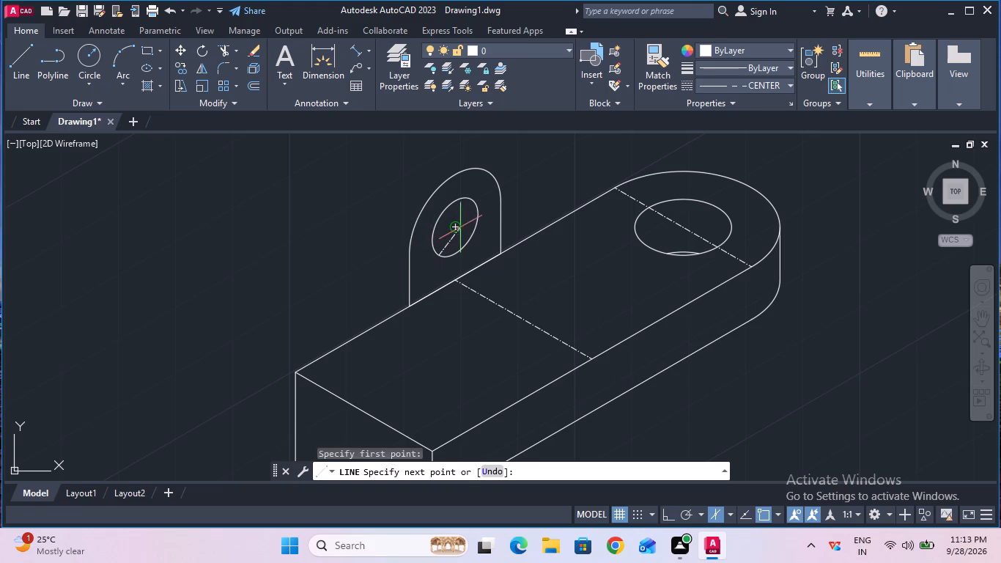
click(456, 227)
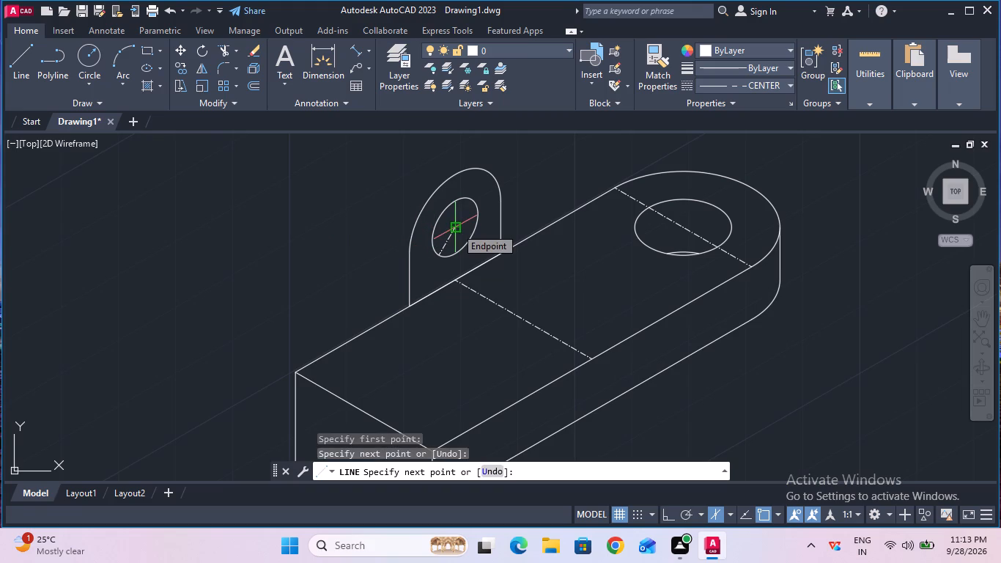
key(Escape)
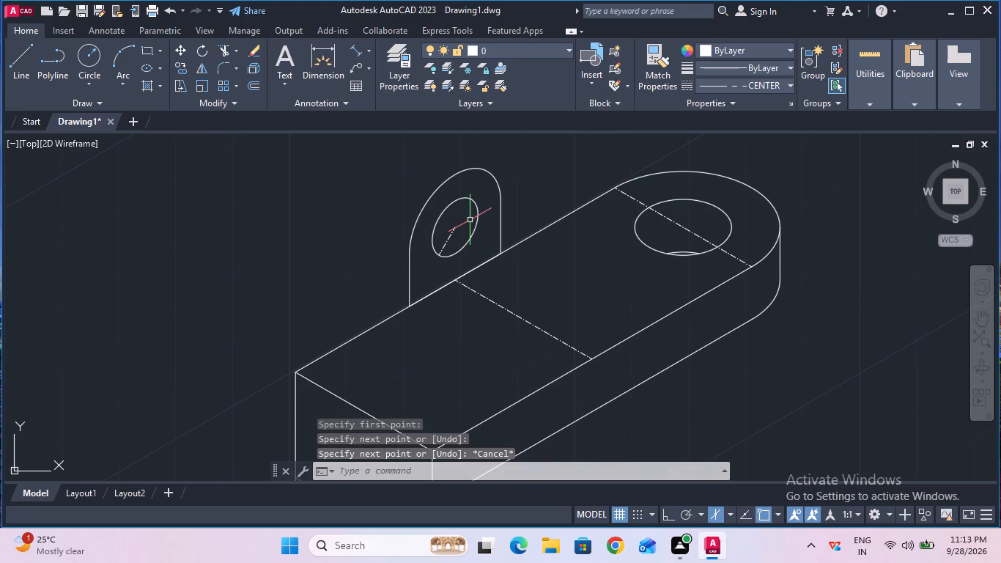
Extend the slanted centre line from the lug hole's centre to the hole's upper edge.
click(235, 51)
click(244, 95)
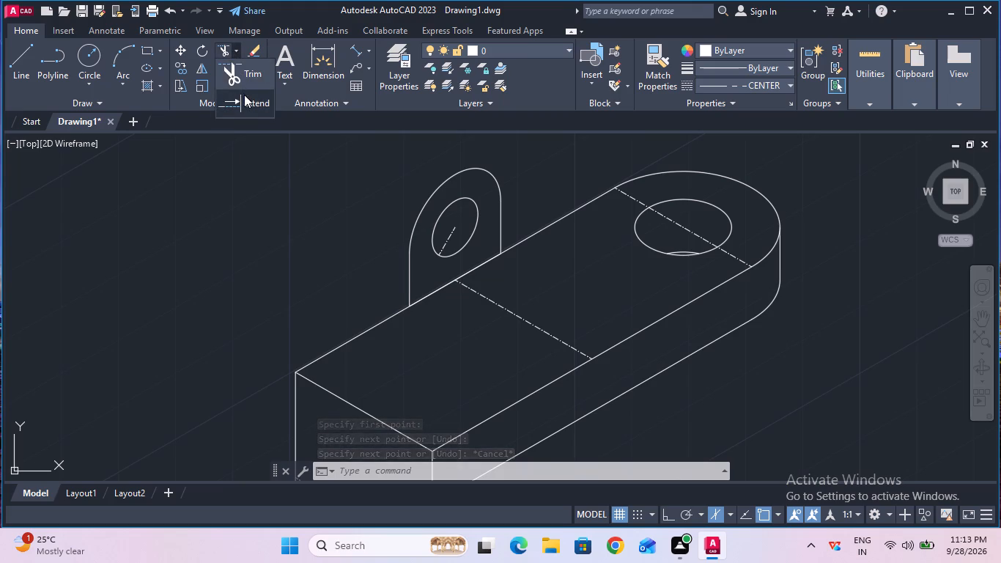
click(453, 230)
key(Escape)
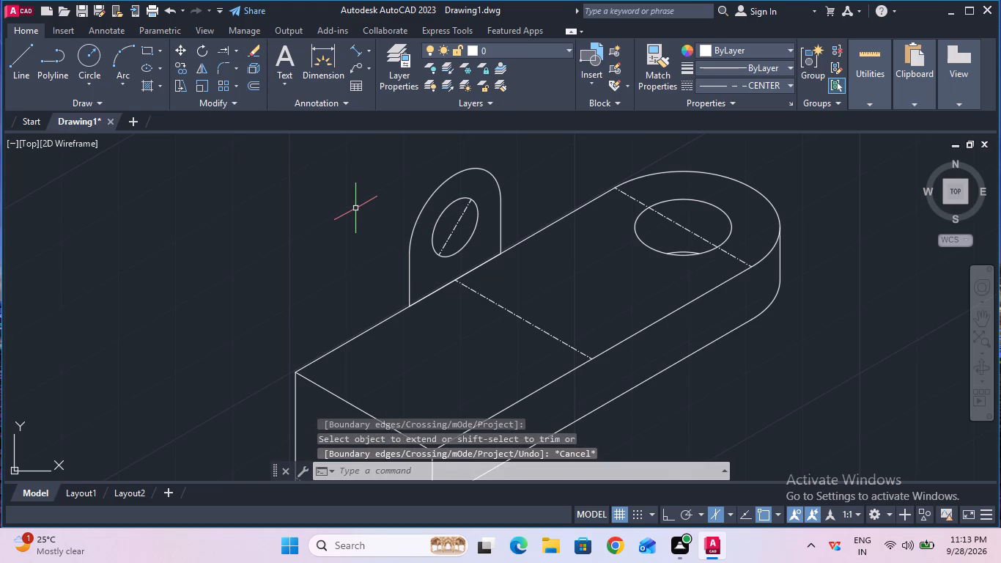
Measure from the lower end of the lug hole's slanted centre line to the hole's centre with a temporary aligned dimension.
click(358, 55)
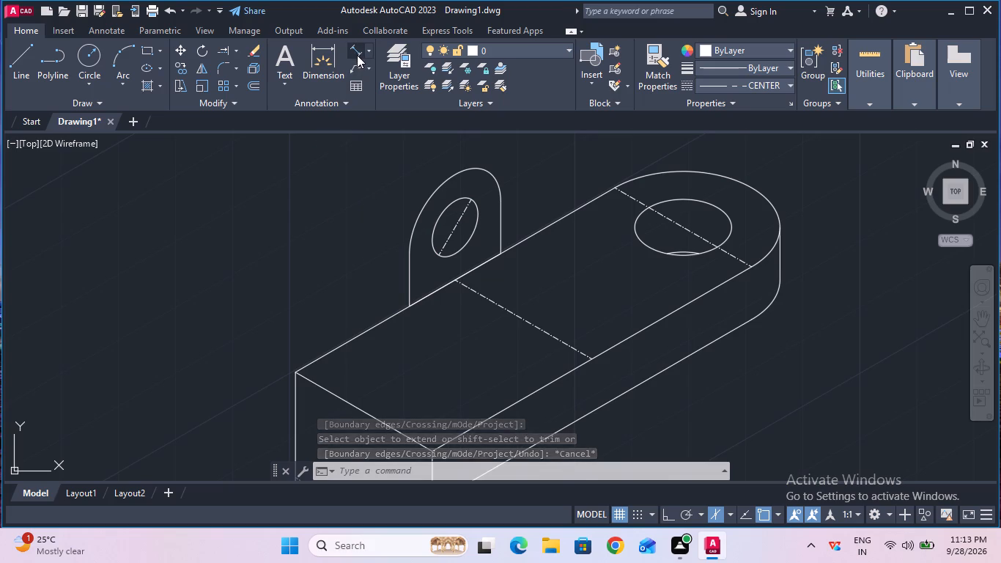
click(439, 257)
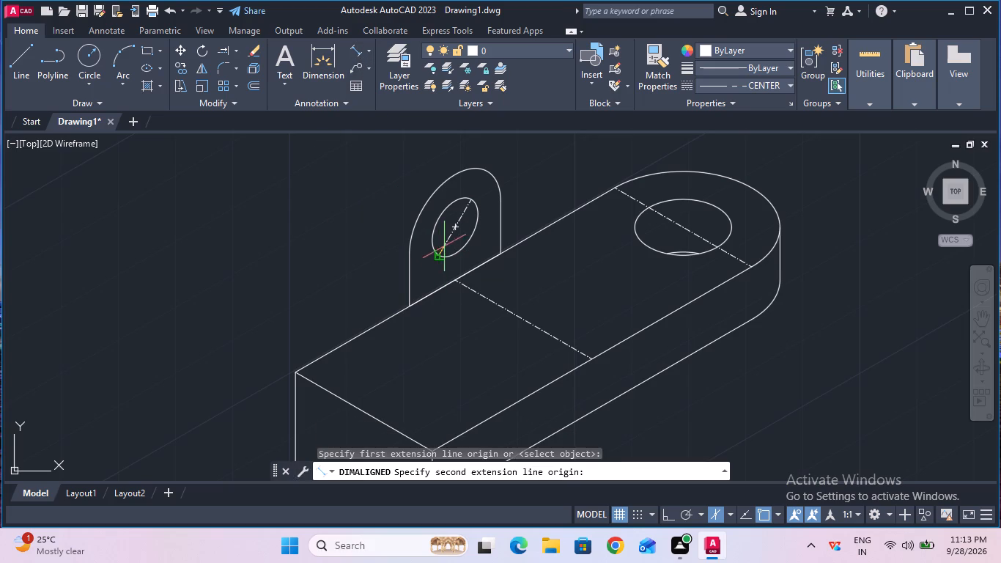
click(454, 229)
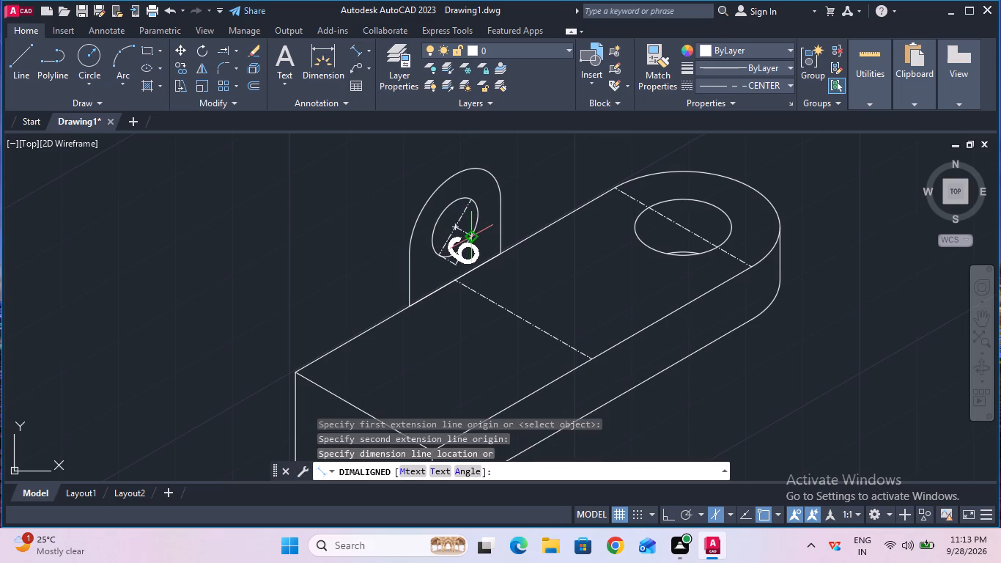
key(Escape)
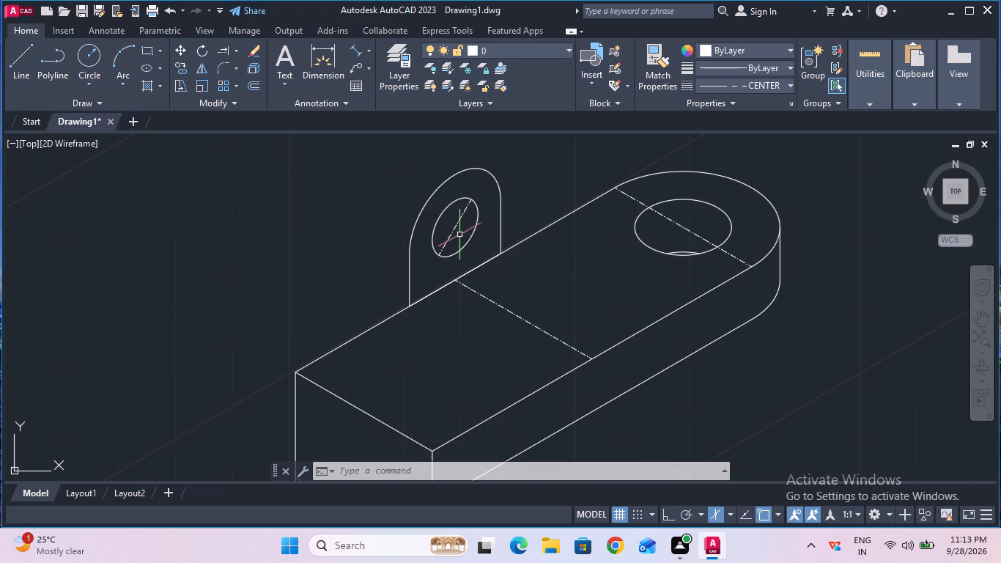
Delete the slanted centre line inside the lug hole.
click(453, 230)
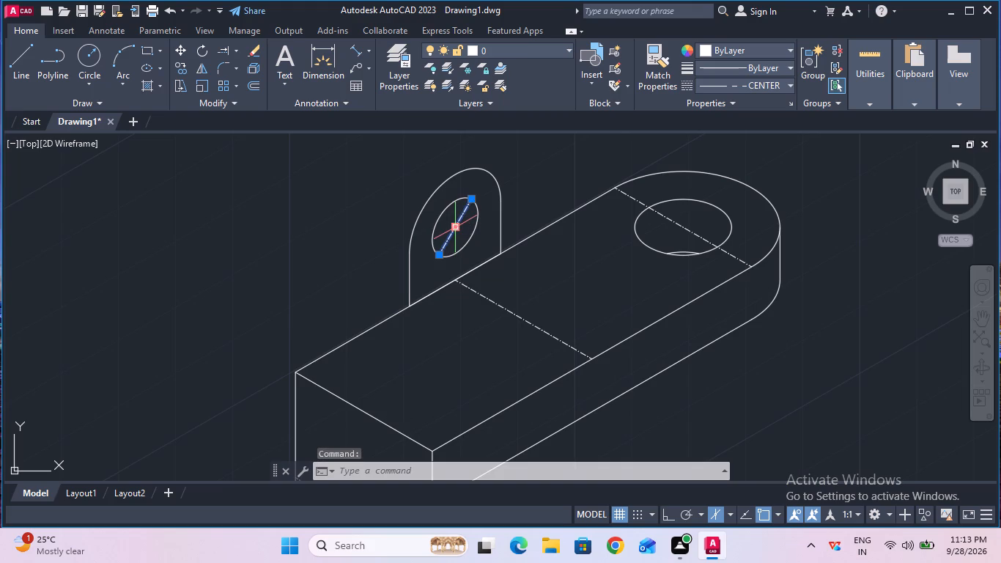
key(Delete)
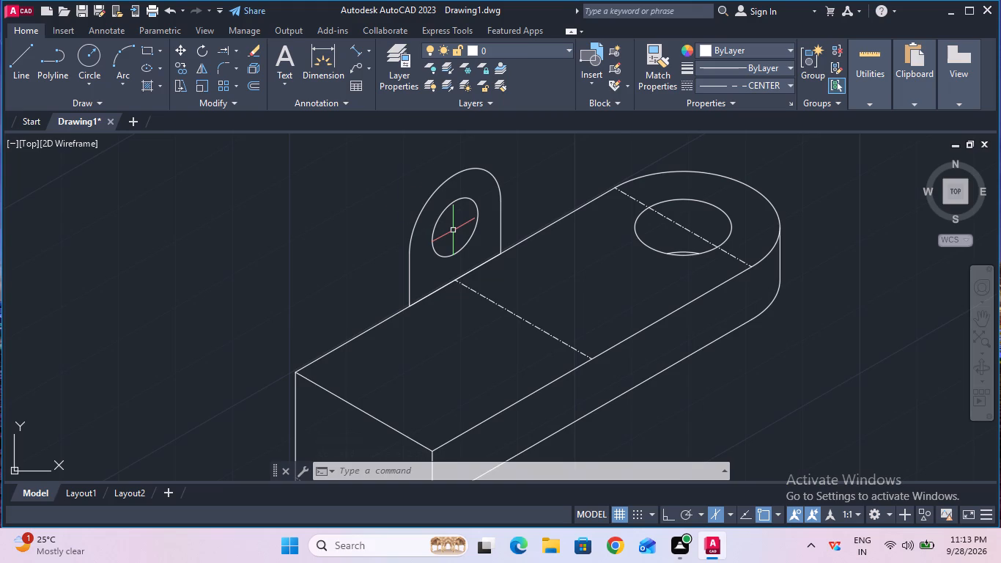
Measure the height of the lug's straight edge nearest the slotted end with a temporary aligned dimension.
click(350, 57)
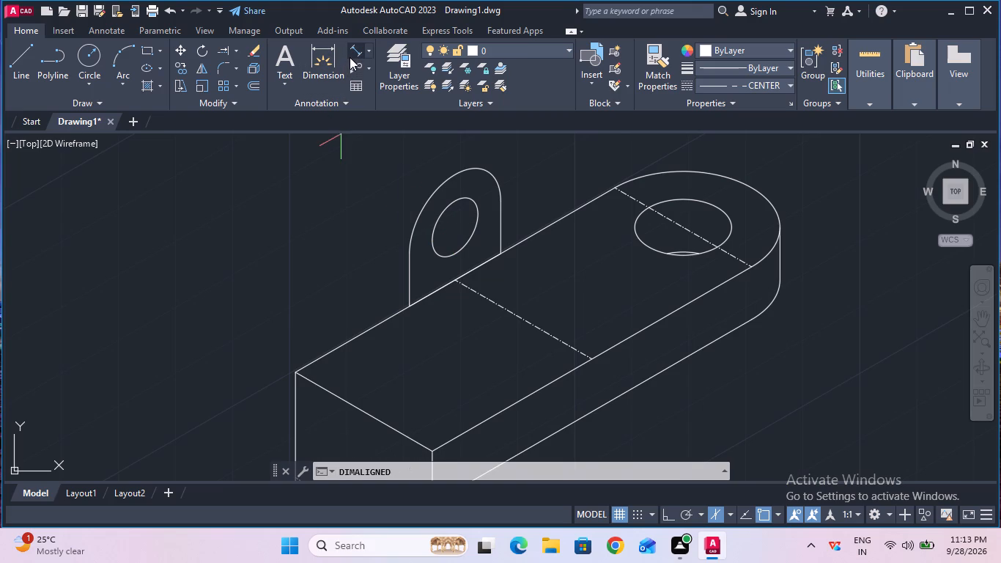
click(407, 256)
click(410, 301)
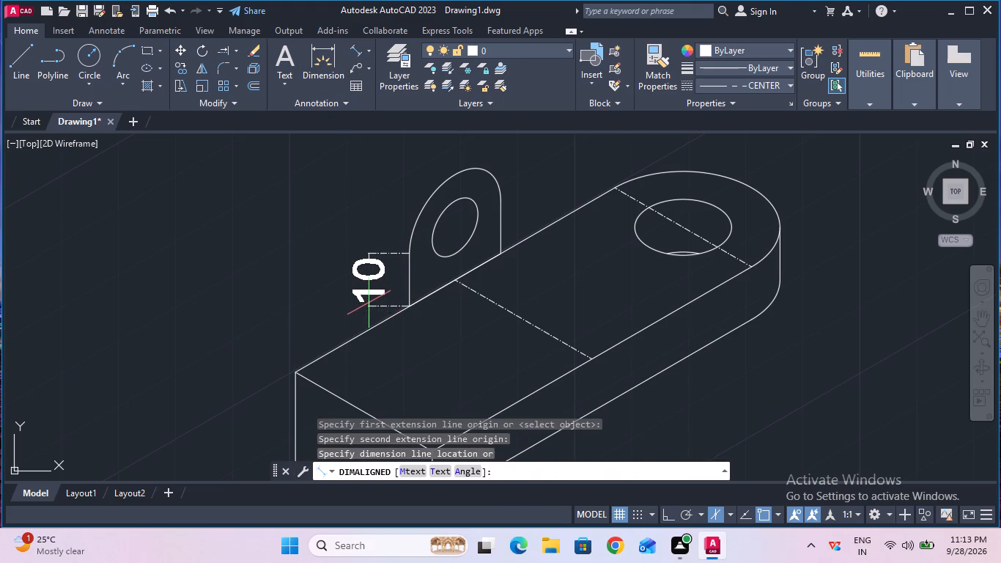
key(Escape)
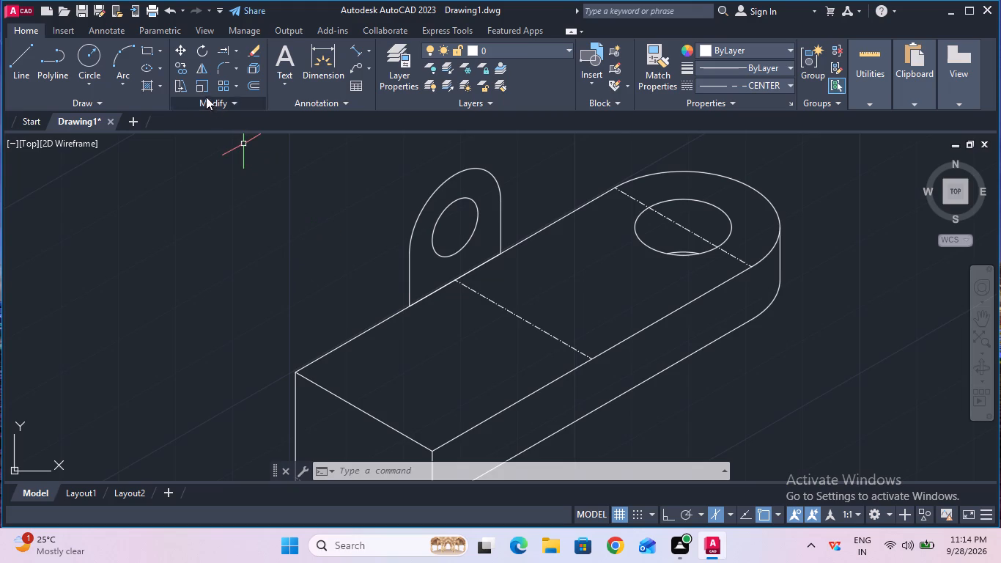
Copy the lug's top arc, both vertical edges and hole 5 mm across the base's width, using the hole's centre as base point.
click(186, 73)
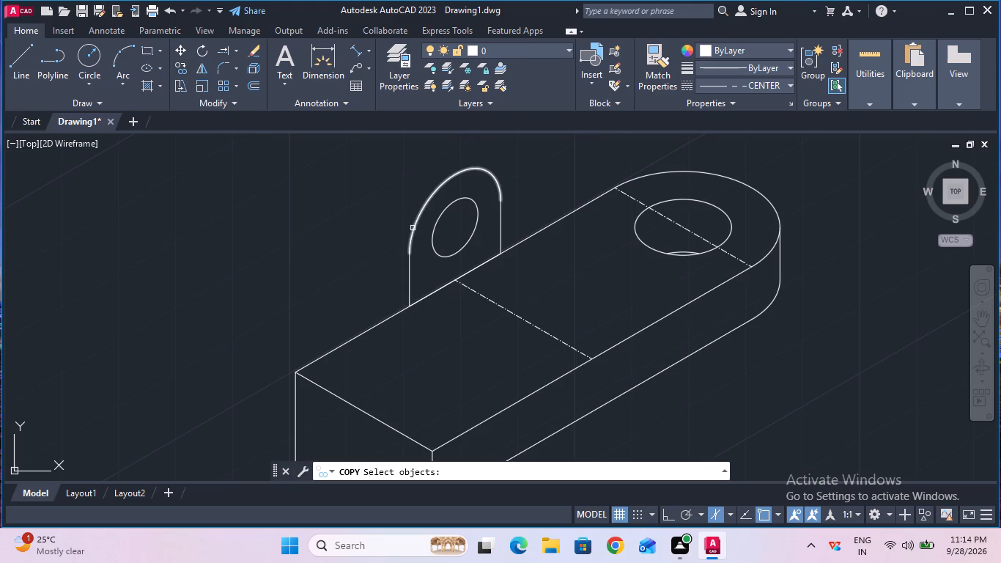
click(413, 228)
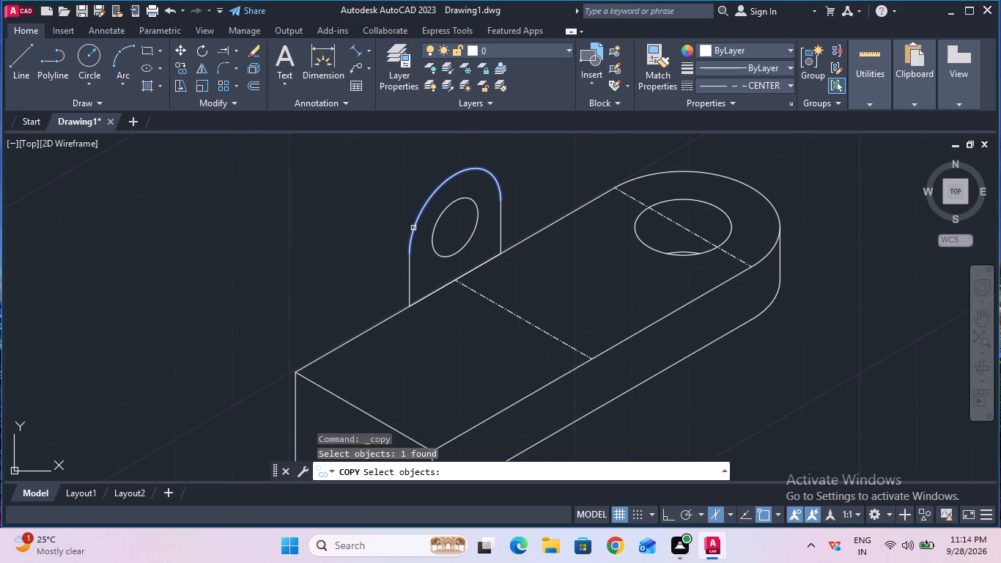
shift+click(411, 271)
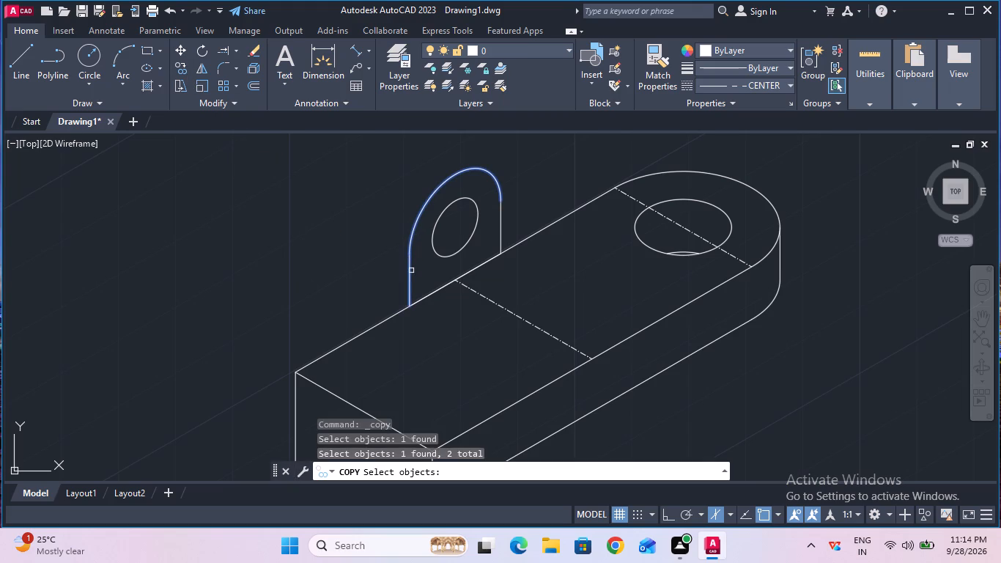
shift+click(500, 240)
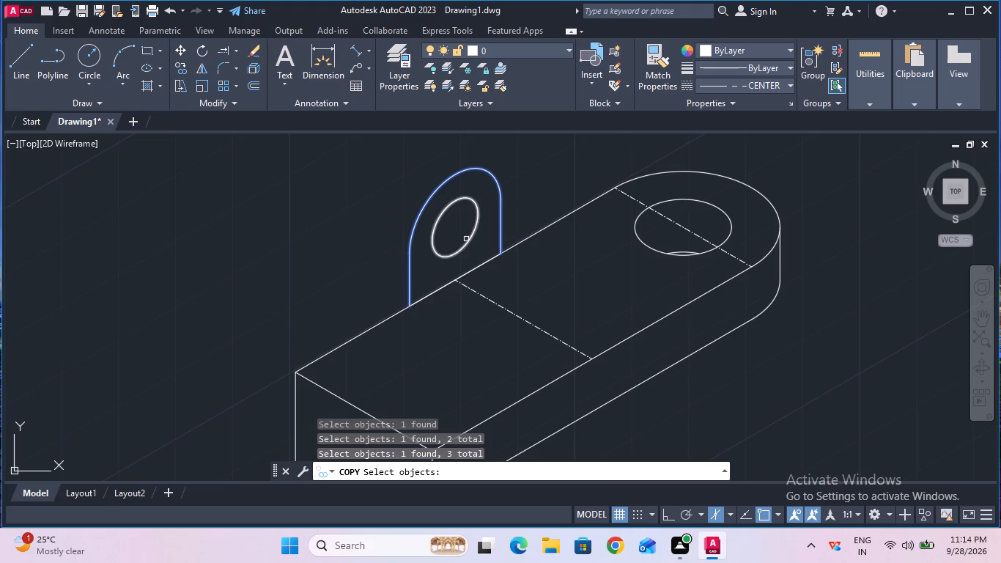
shift+click(466, 239)
key(Return)
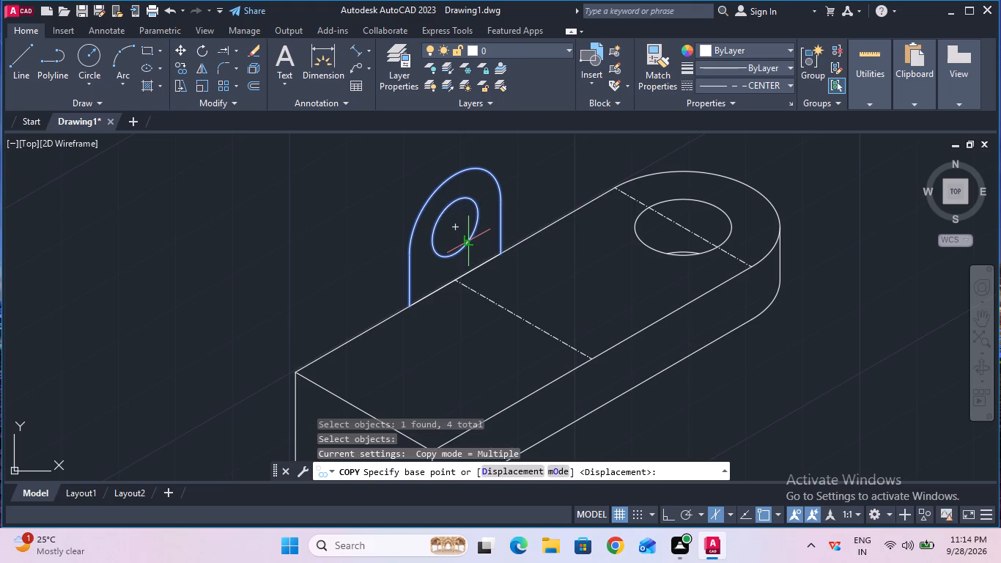
click(457, 226)
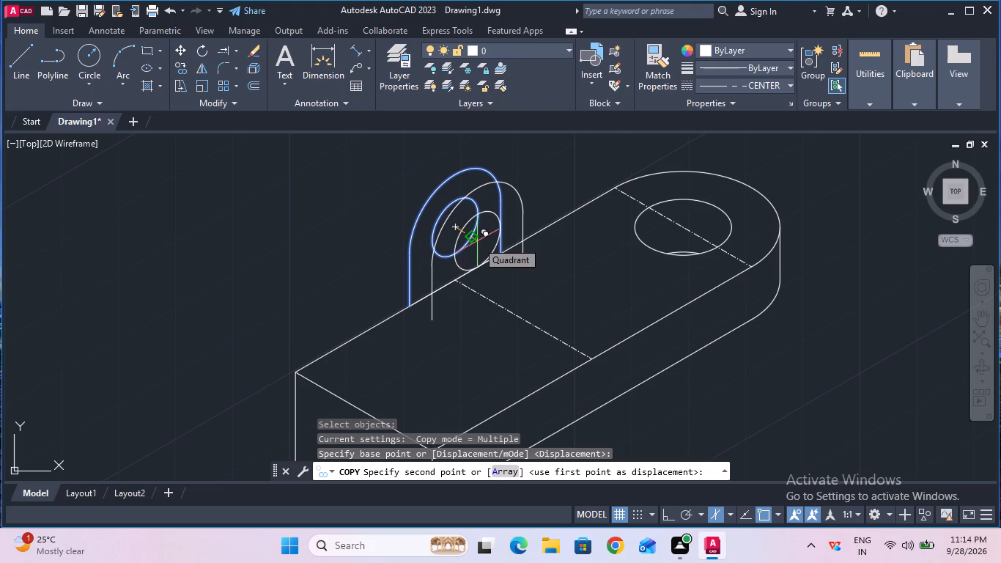
key(5)
key(Return)
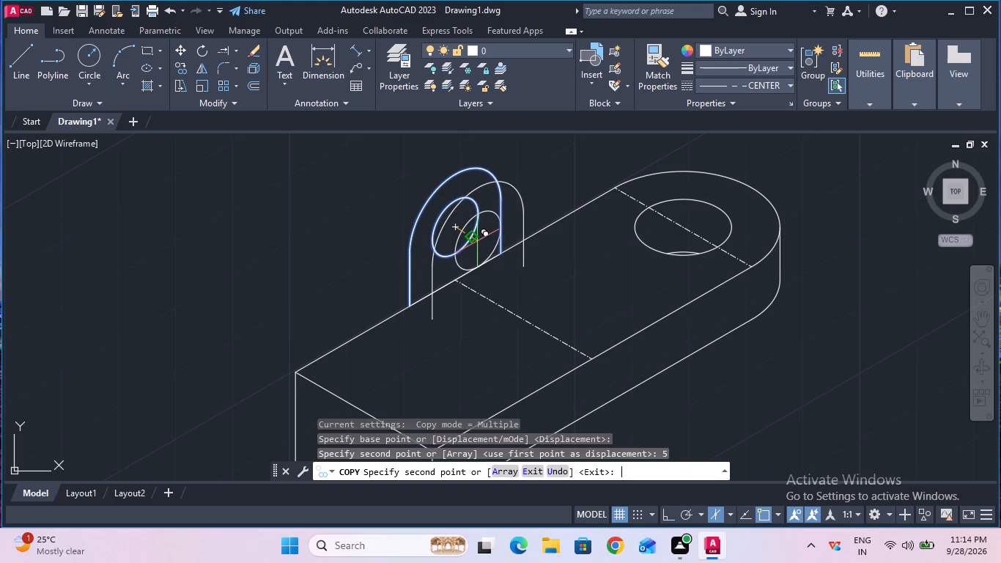
key(Escape)
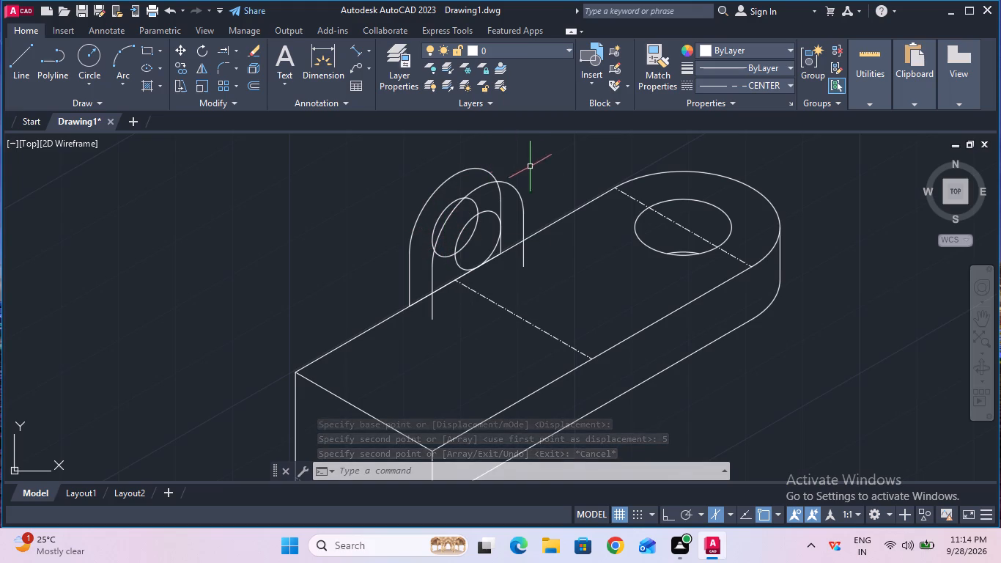
Turn Ortho on and switch the drafting plane to Isoplane Left.
key(F8)
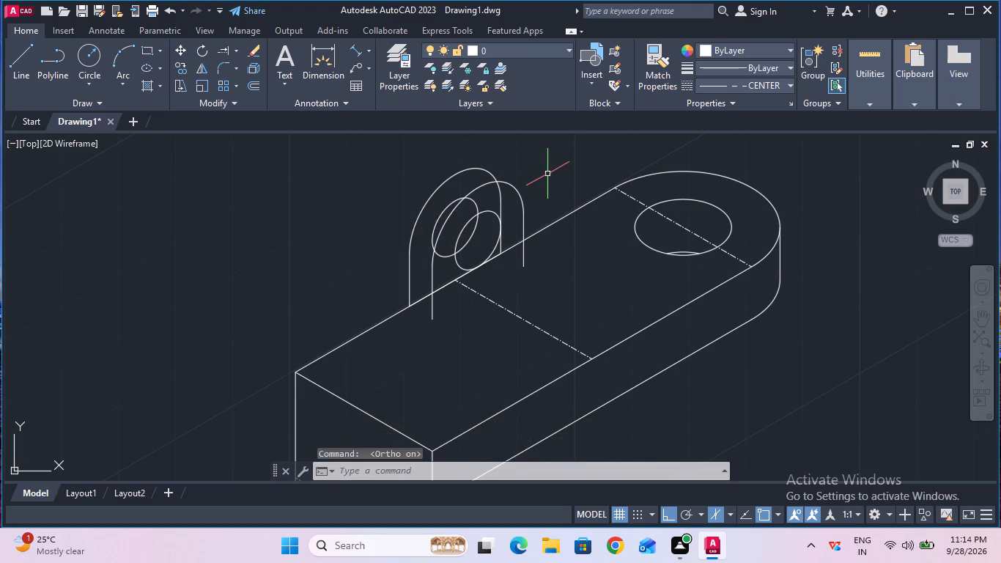
click(31, 65)
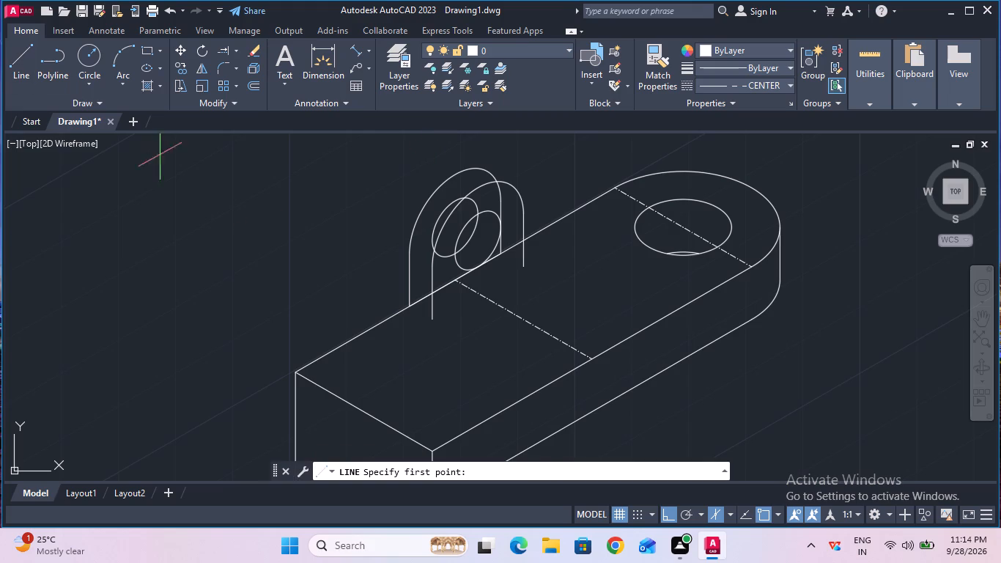
click(413, 303)
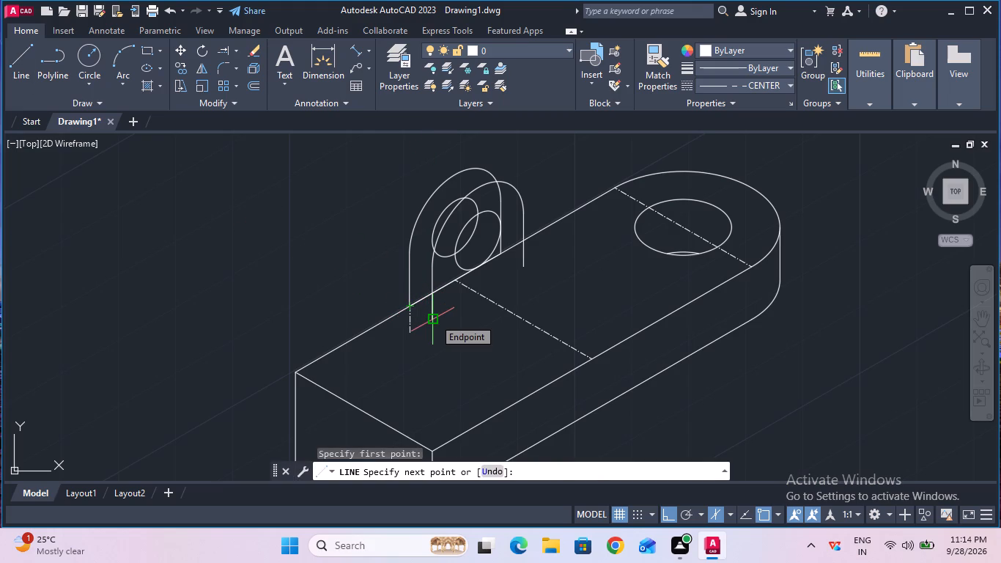
key(F5)
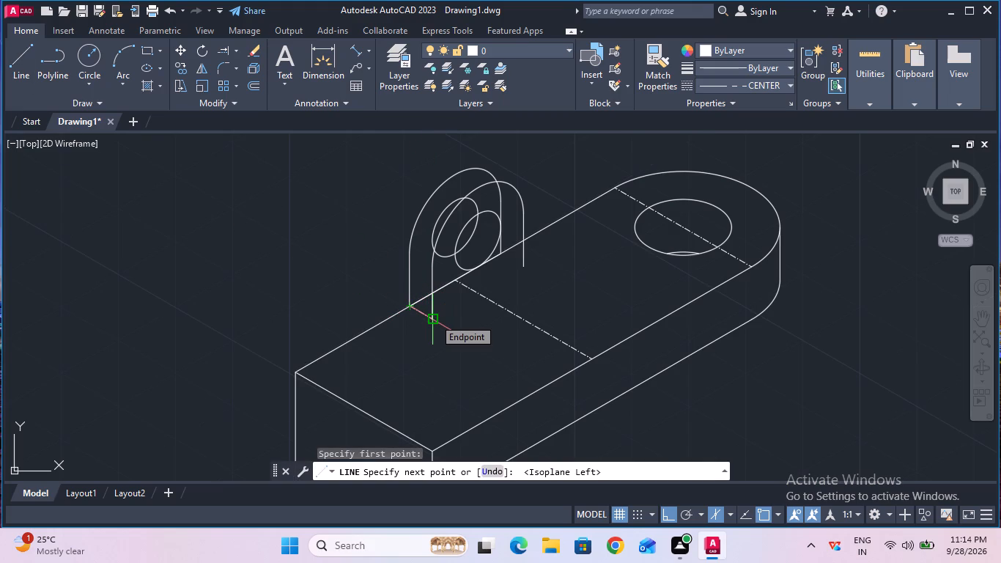
key(Escape)
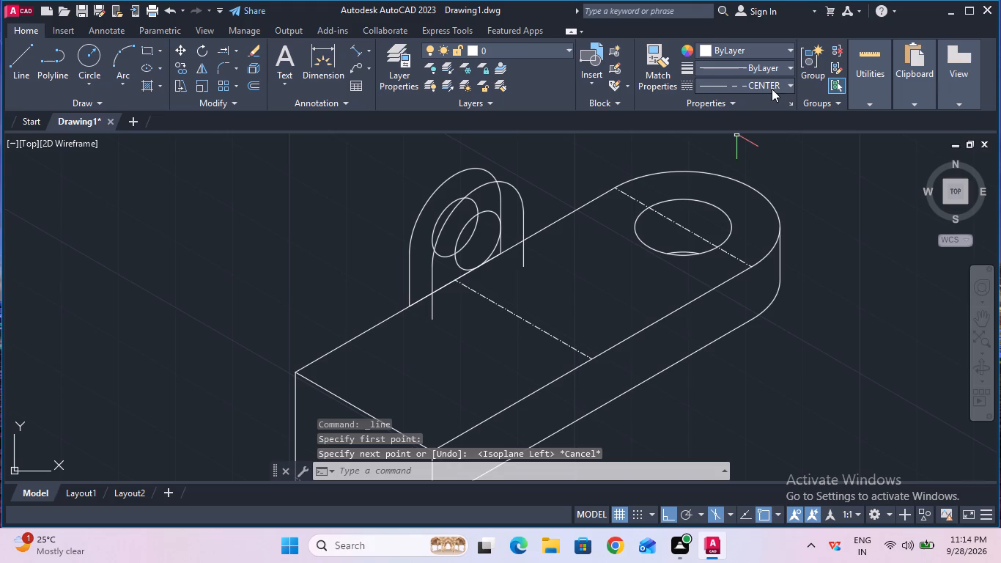
Set the linetype to ByBlock and draw the lug's short bottom edge between both outlines, continuing along the copied outline's base on Isoplane Top.
click(771, 87)
click(770, 117)
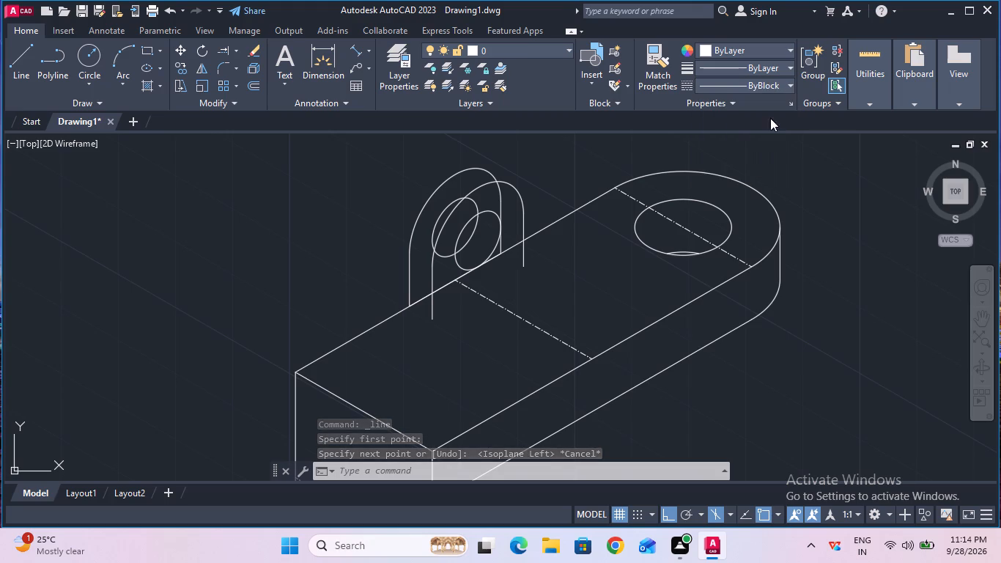
click(16, 78)
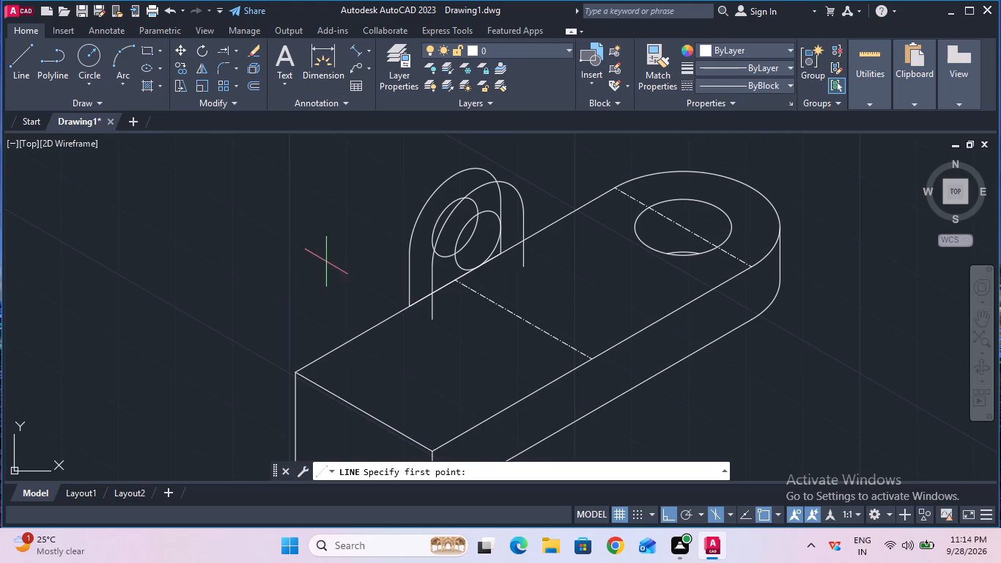
click(407, 303)
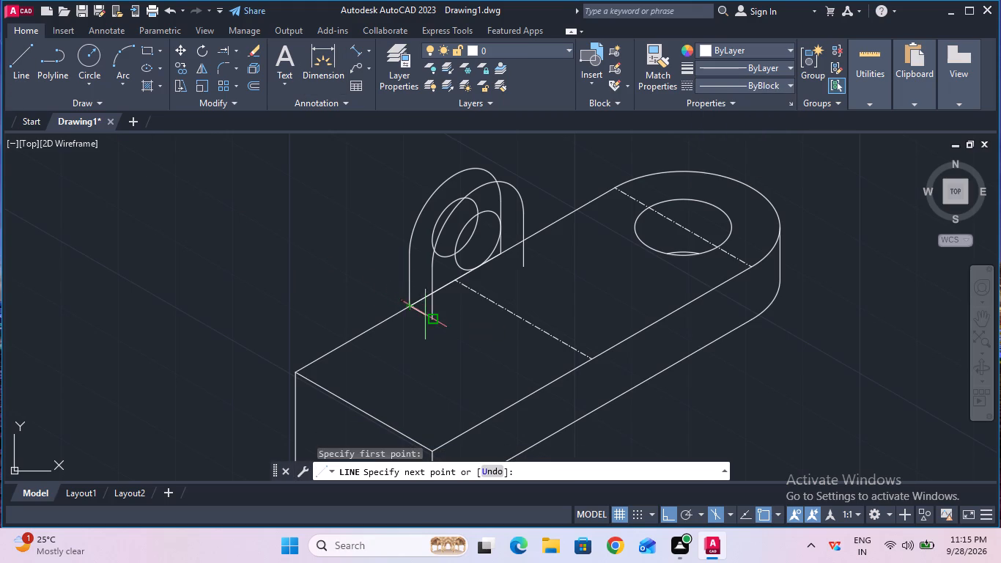
click(432, 320)
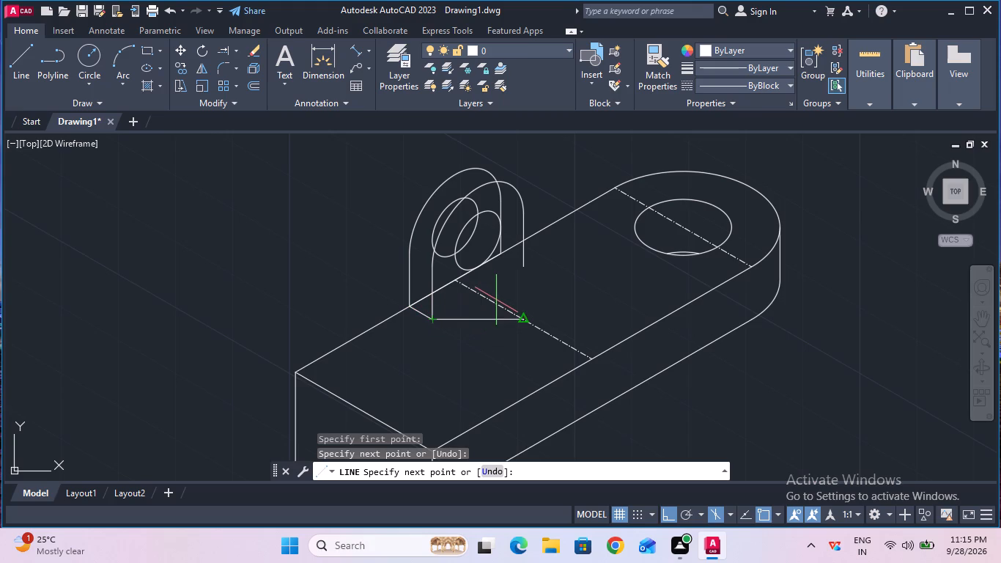
key(F5)
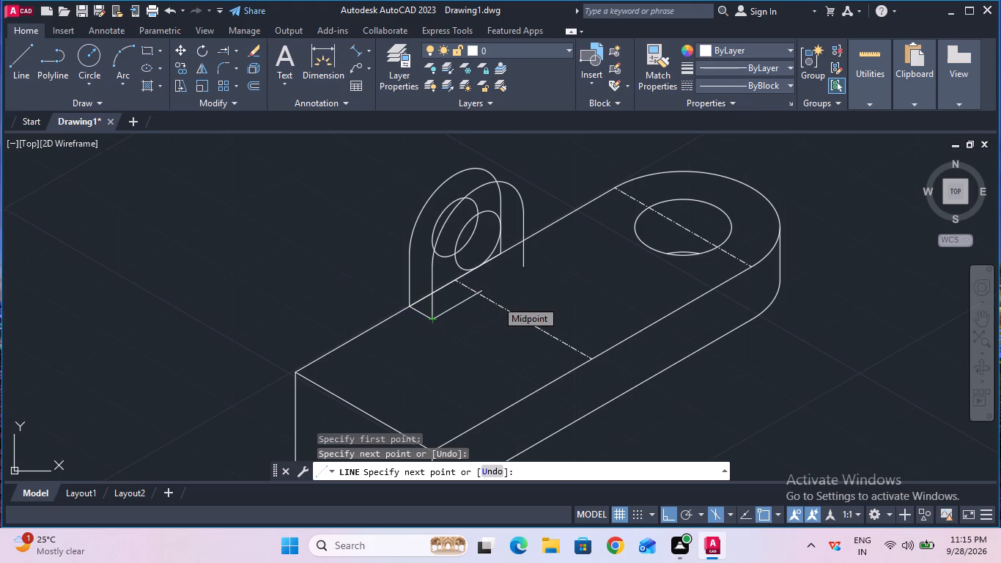
click(522, 267)
key(Escape)
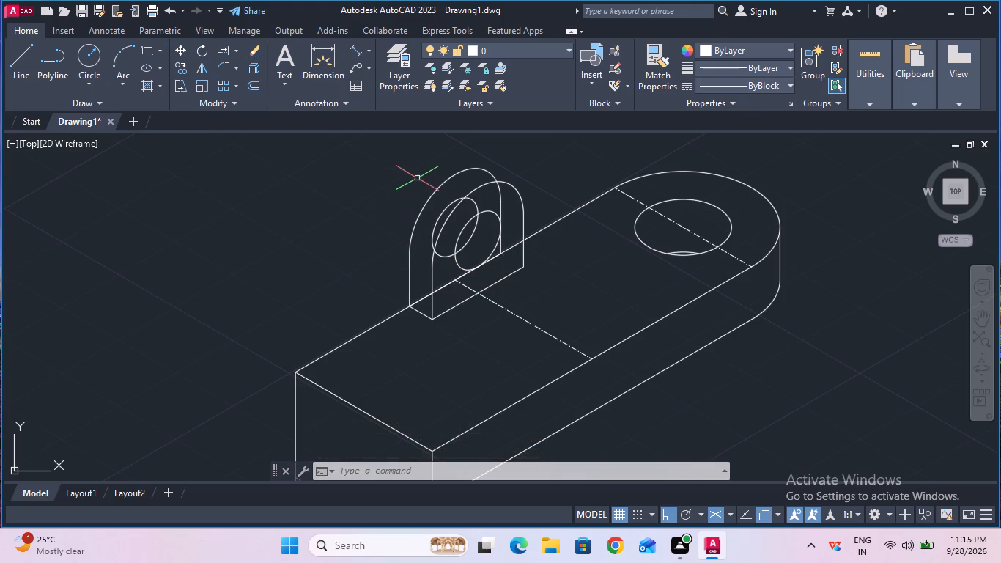
Draw a line joining the original and copied lug arcs at the top of the rounded end.
click(24, 62)
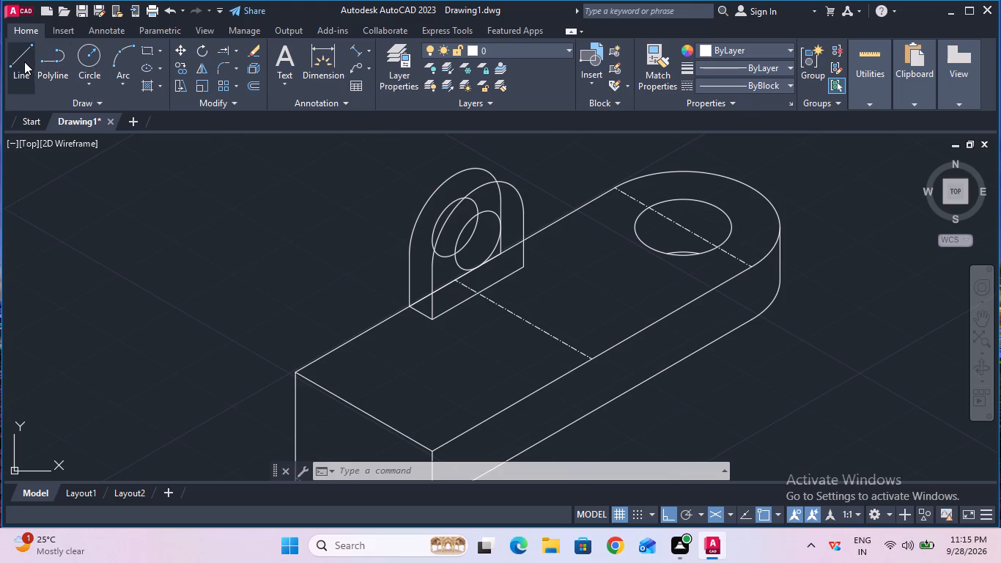
click(485, 169)
click(512, 183)
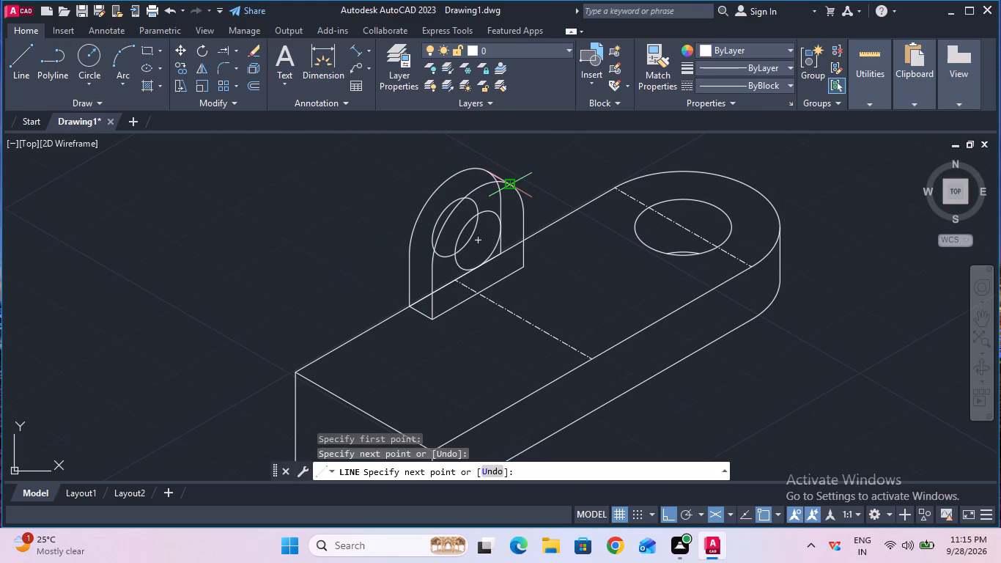
key(Escape)
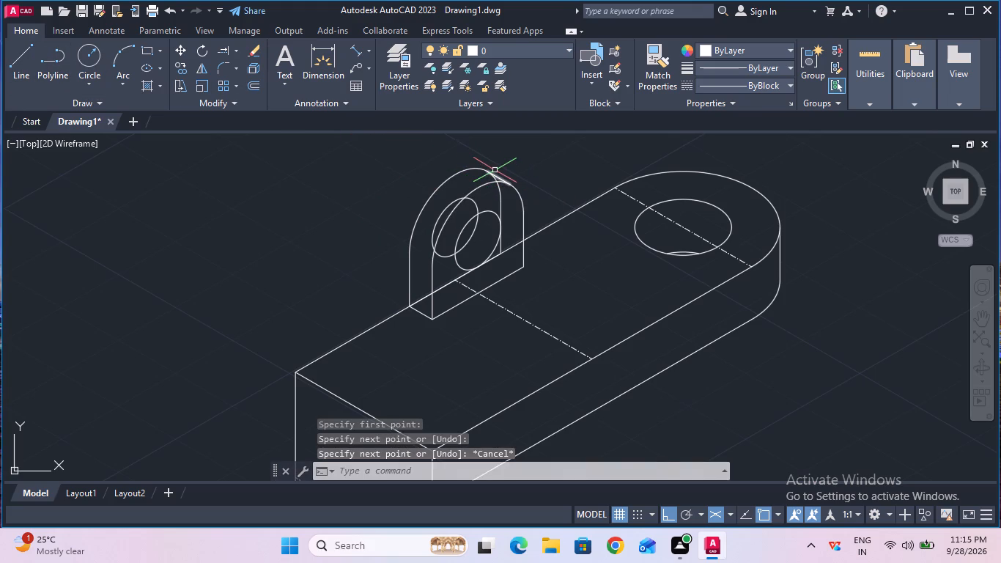
Trim the rear lug outline's hidden arc and vertical edge, and the rear hole's portions outside the front hole.
ctrl+scroll(495, 170, up, 2)
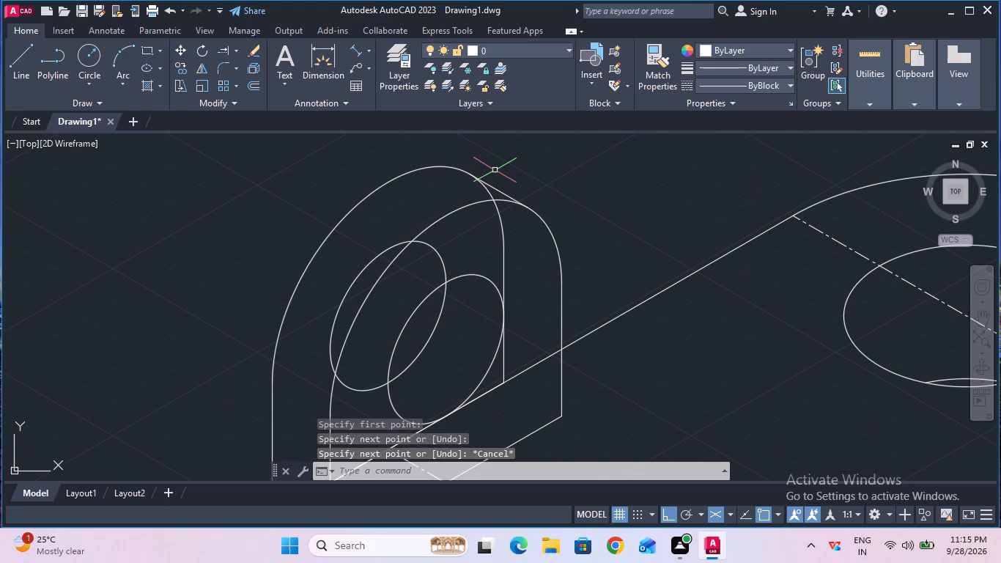
click(238, 49)
click(243, 68)
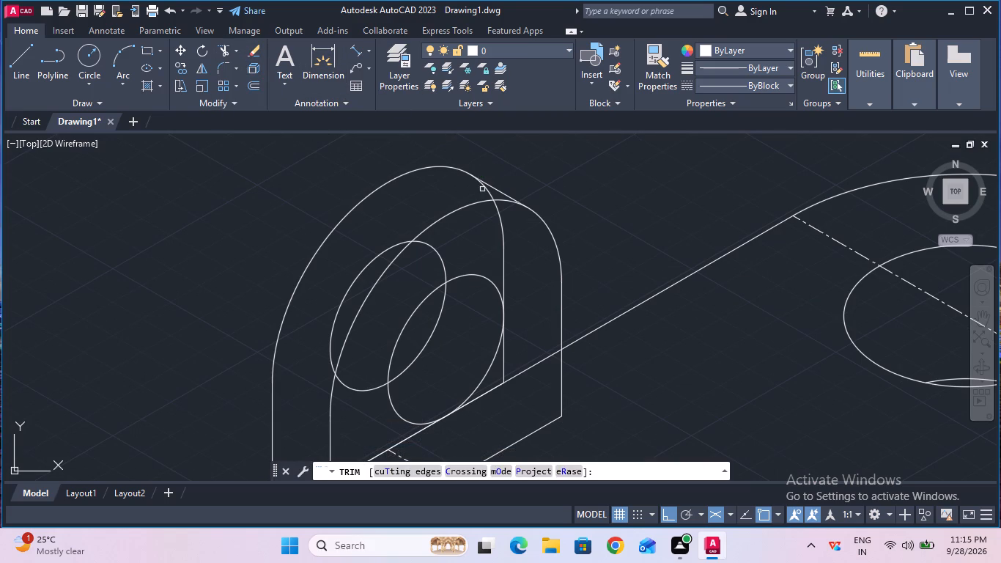
click(486, 190)
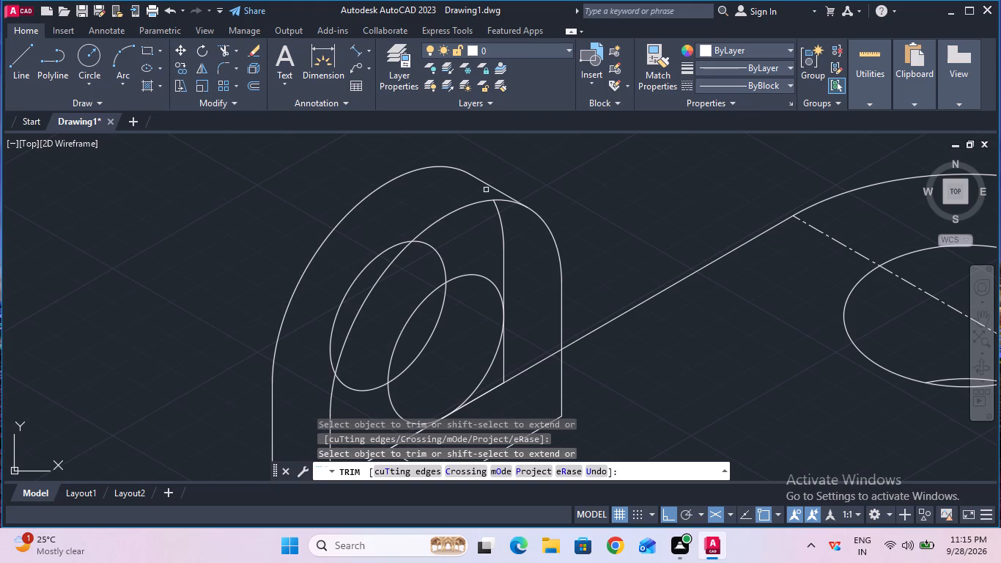
click(426, 244)
click(391, 248)
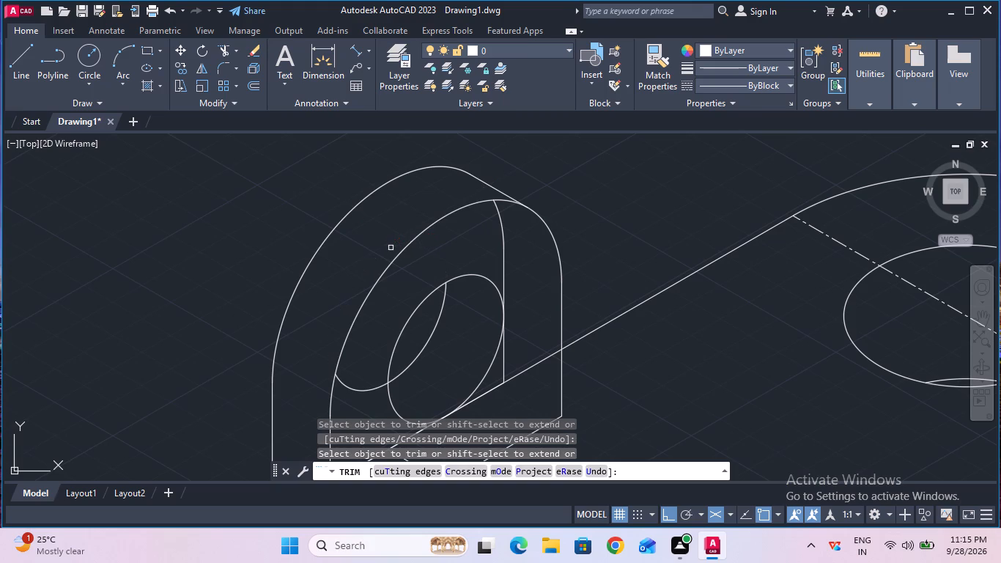
click(364, 389)
click(503, 267)
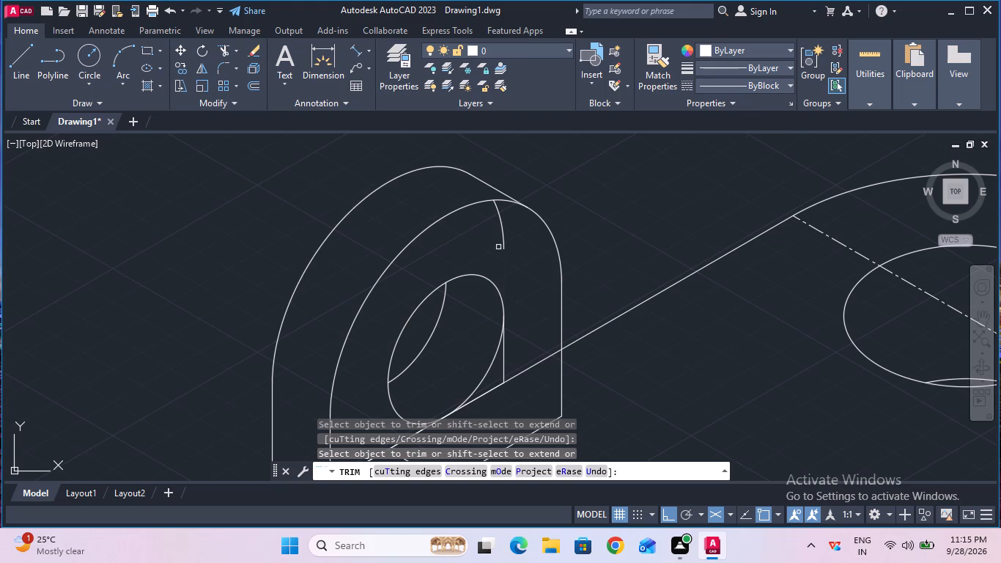
click(502, 243)
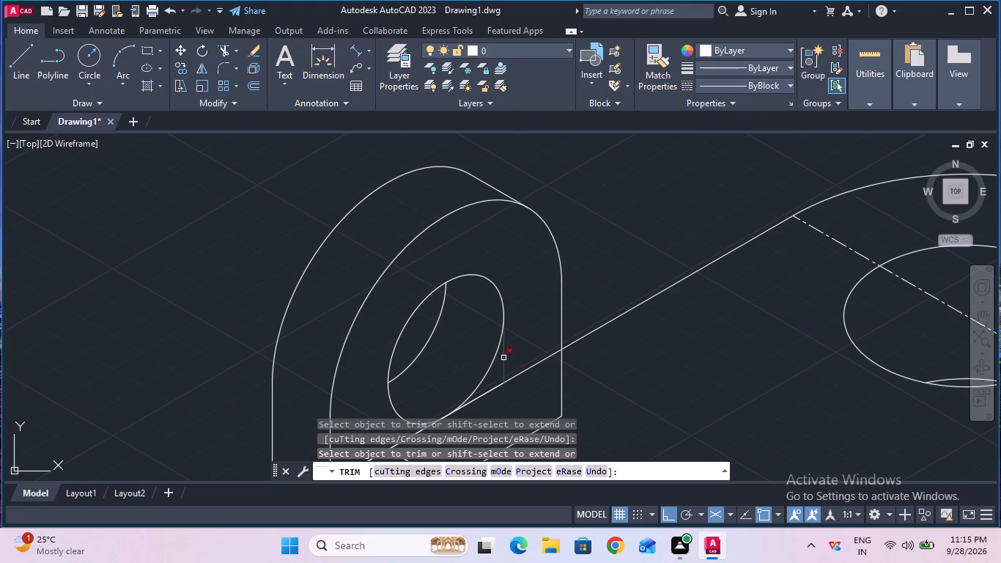
click(503, 358)
ctrl+scroll(506, 350, down, 1)
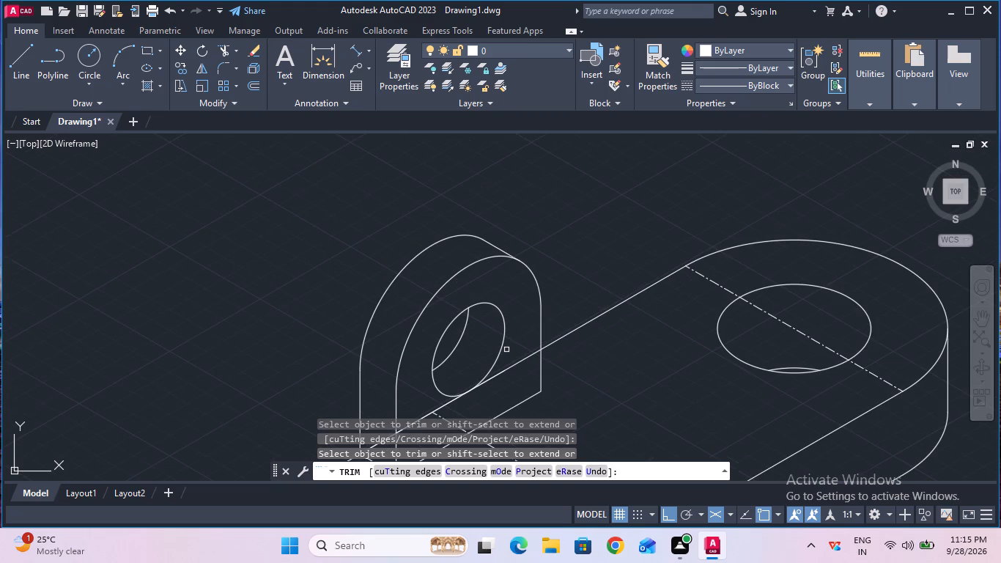
key(Escape)
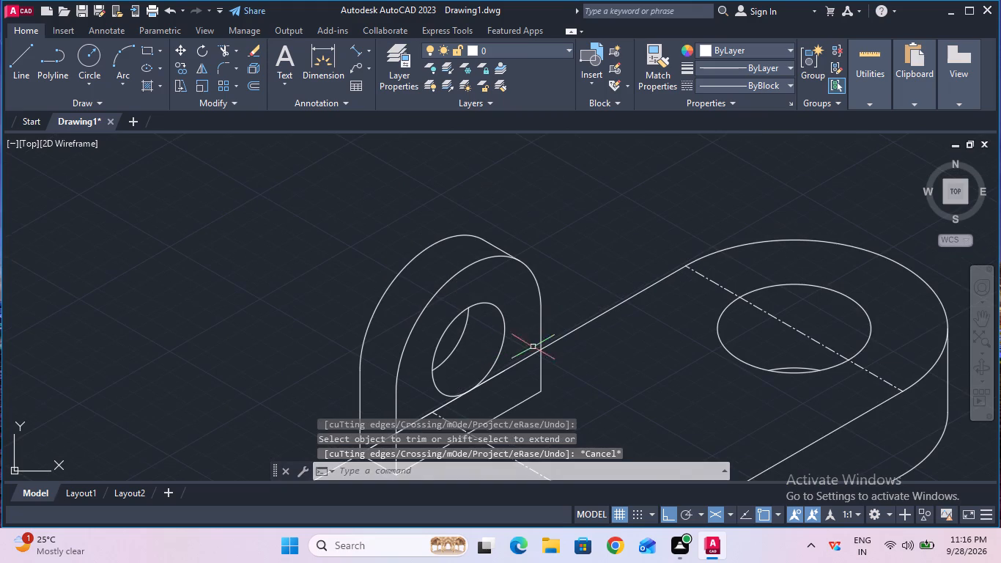
Trim away the base's long top edge and the overlapping line segments where they pass behind the lug's front face.
click(980, 323)
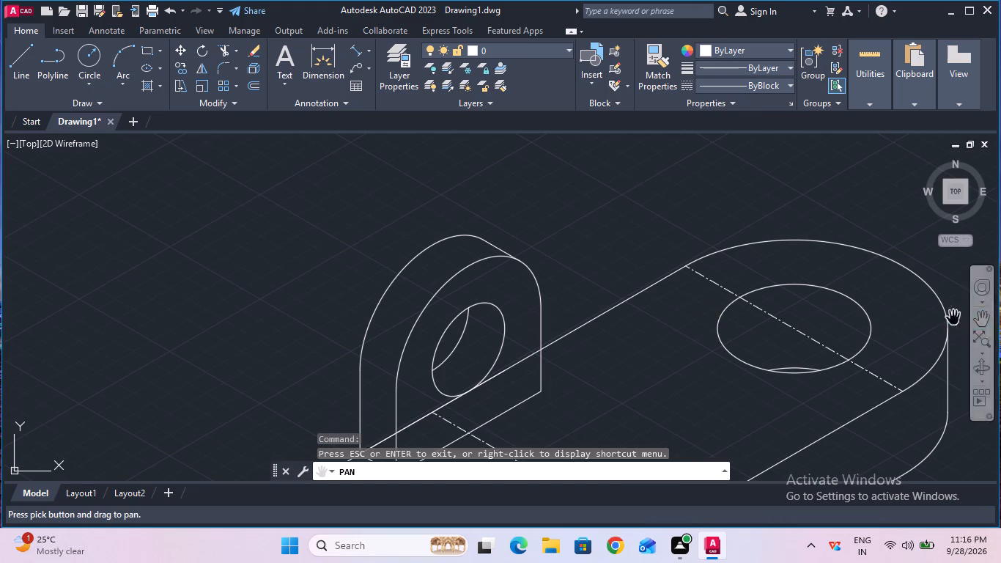
drag(632, 312, 640, 251)
key(Escape)
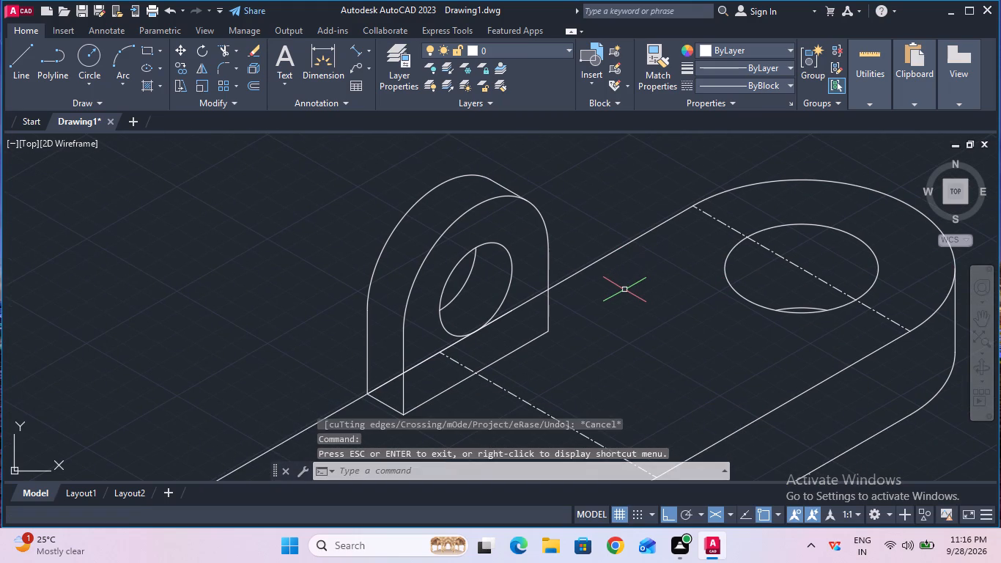
click(229, 54)
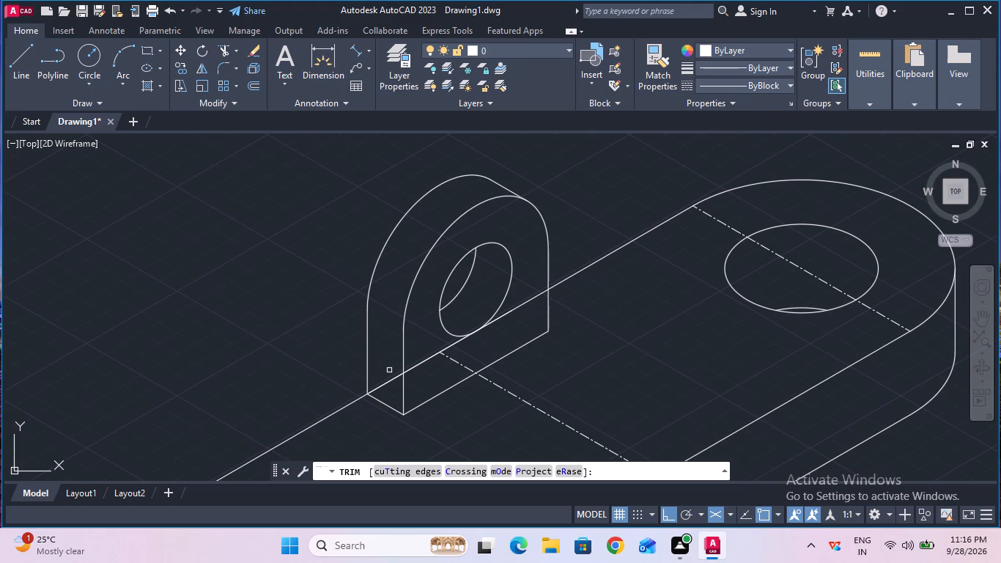
click(394, 380)
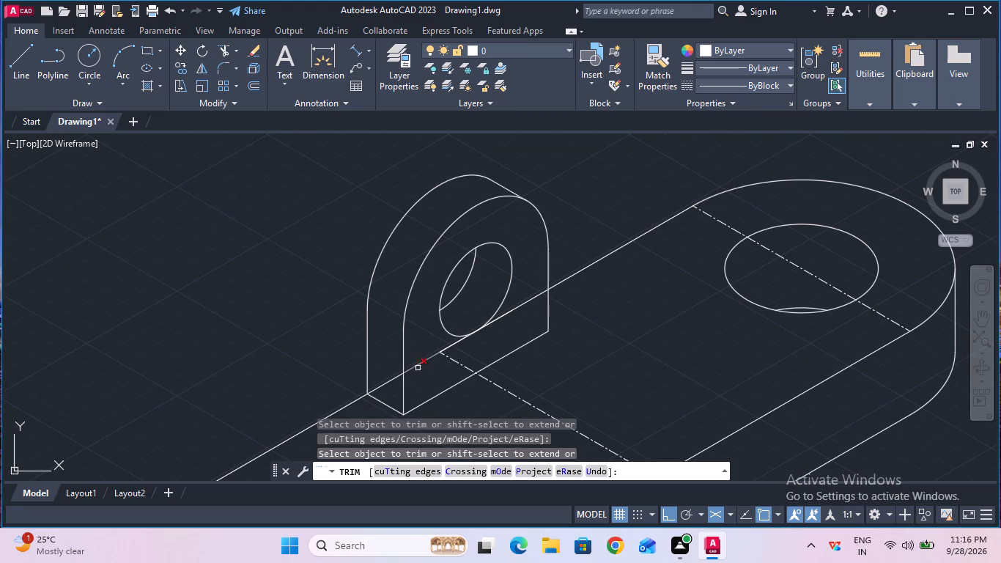
click(424, 361)
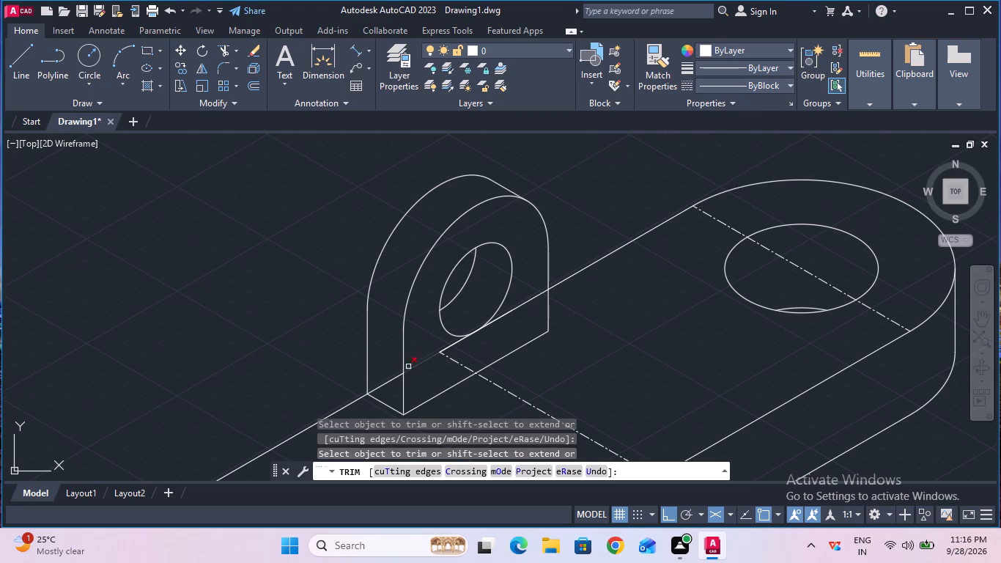
click(413, 369)
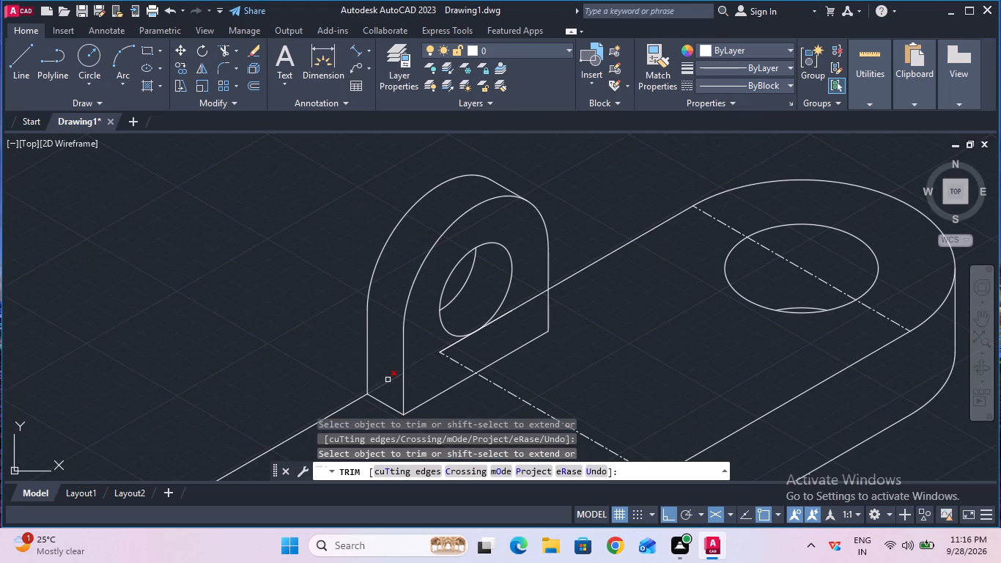
click(388, 380)
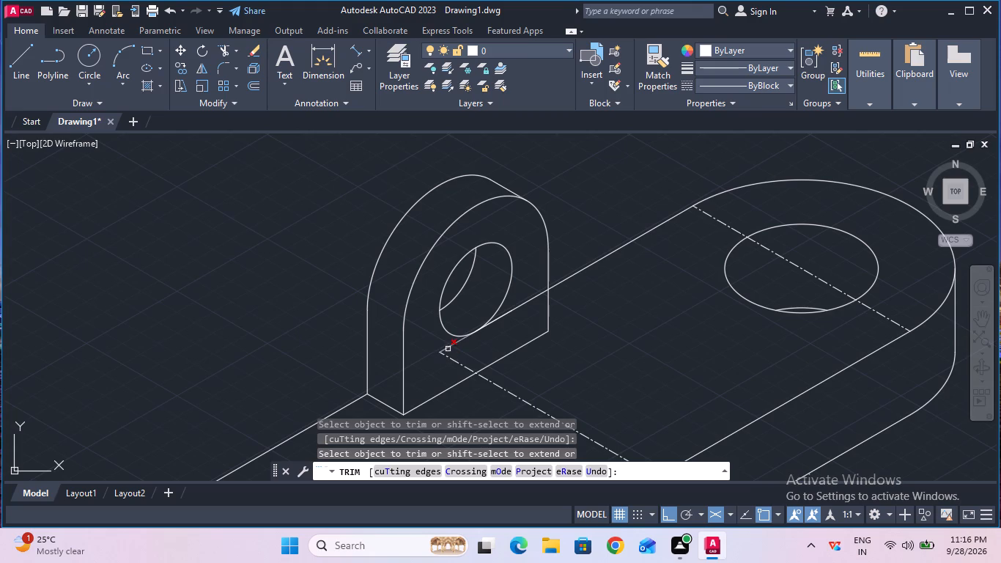
click(448, 349)
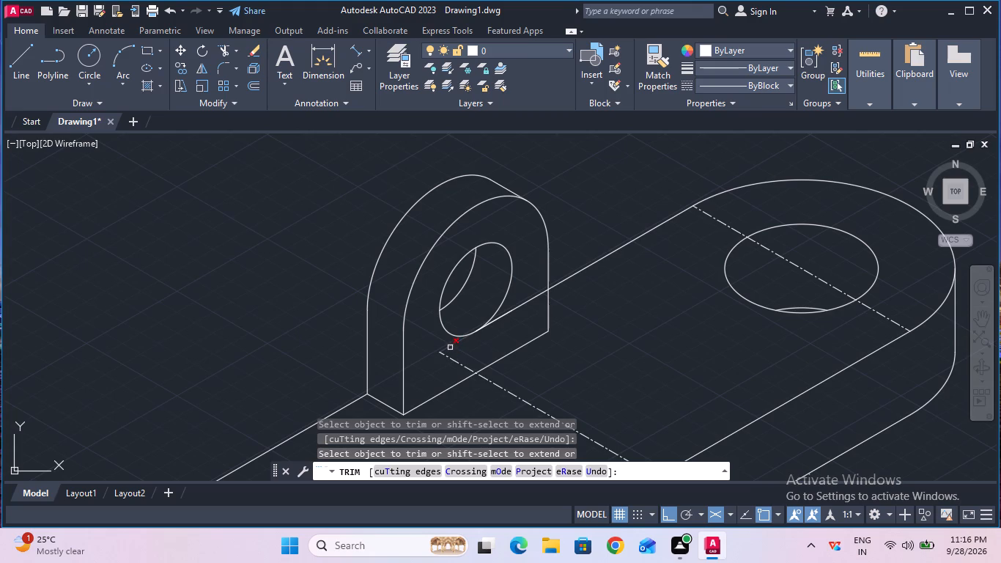
click(450, 347)
click(509, 314)
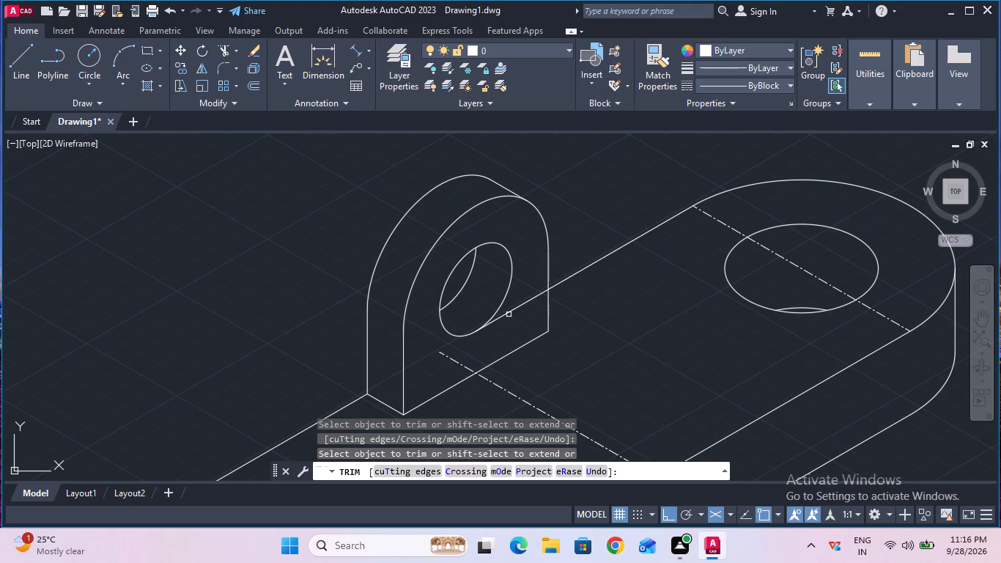
click(508, 312)
key(Escape)
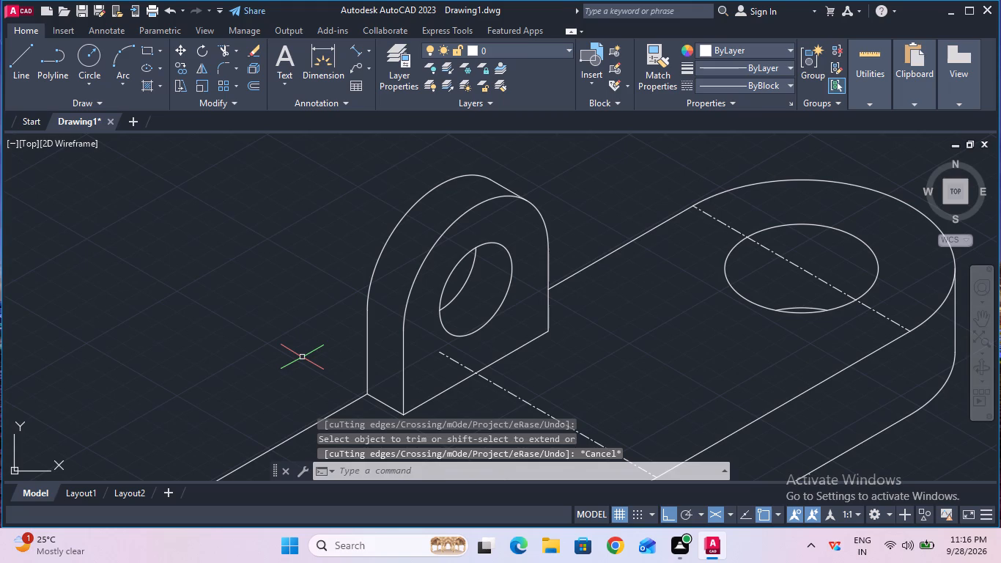
Trim the part of the base's transverse centre line that extends into the lug's front face.
ctrl+scroll(302, 357, down, 1)
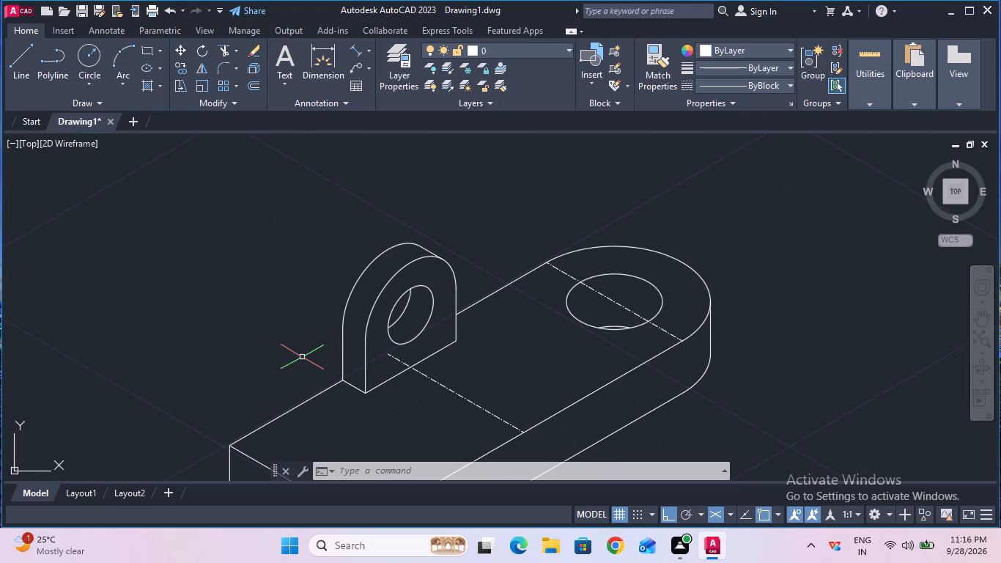
click(223, 56)
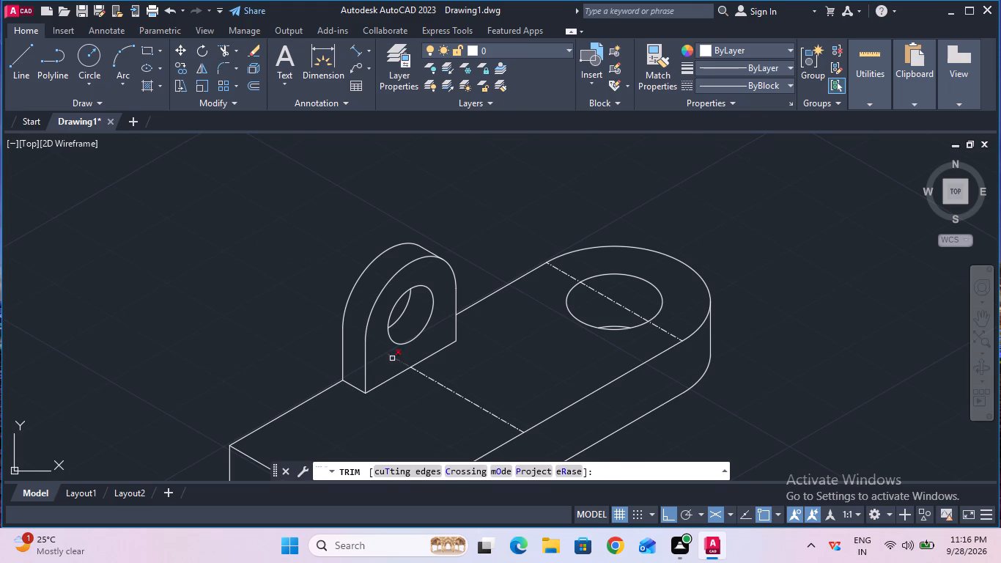
click(394, 358)
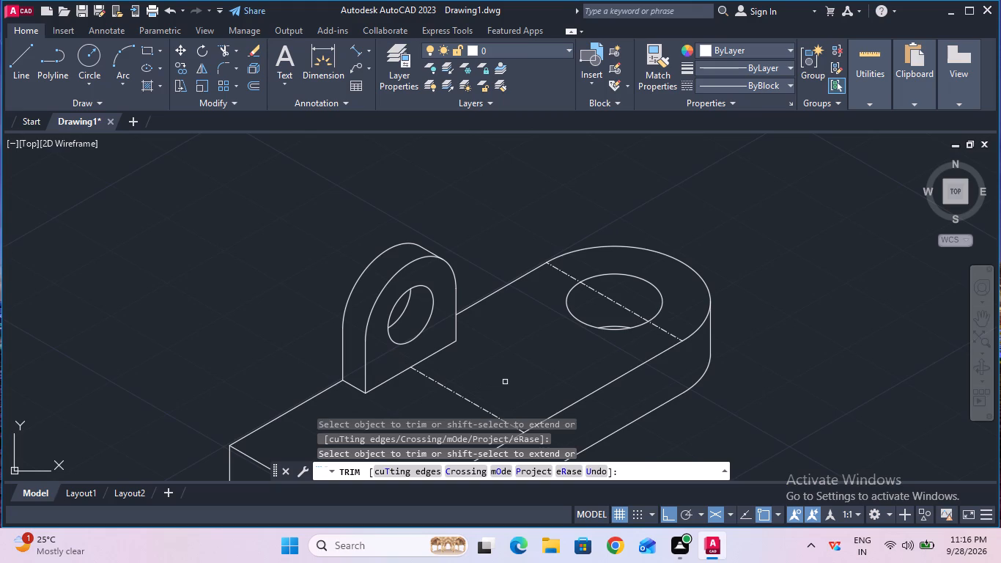
key(Escape)
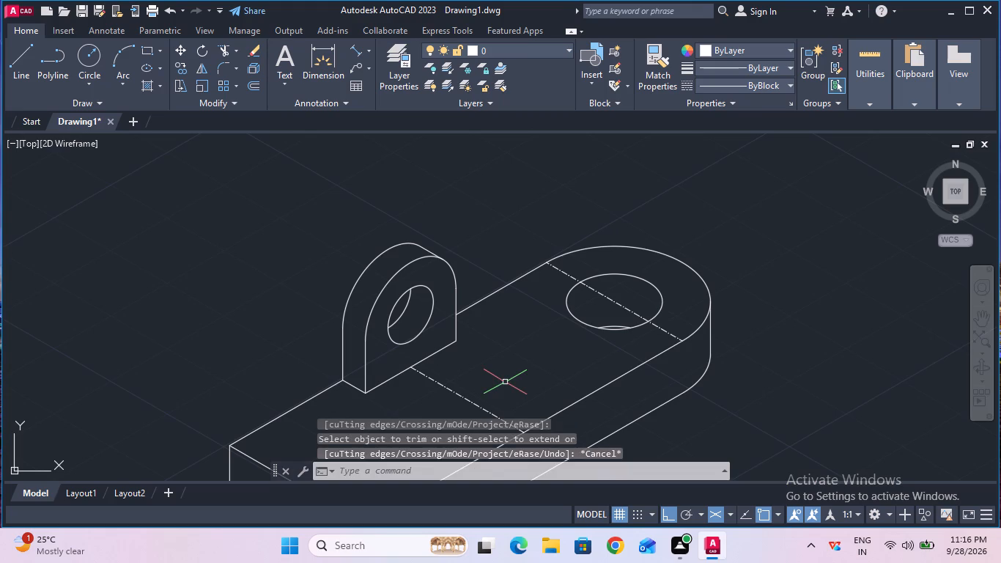
Set the linetype to CENTER and draw a 25 mm line across the base from the lug's front-face bottom corner nearest the slotted end.
click(984, 325)
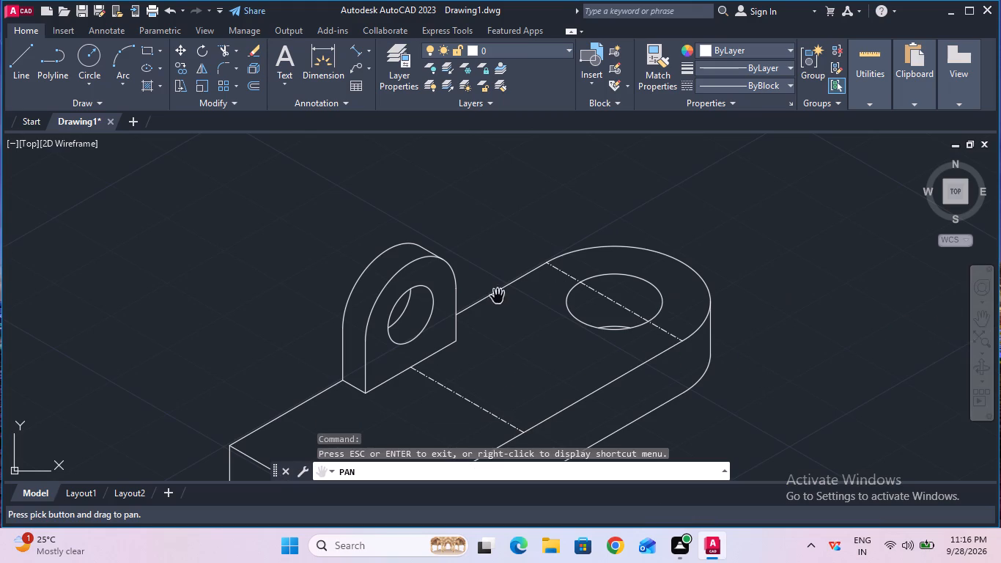
drag(492, 298, 498, 239)
key(Escape)
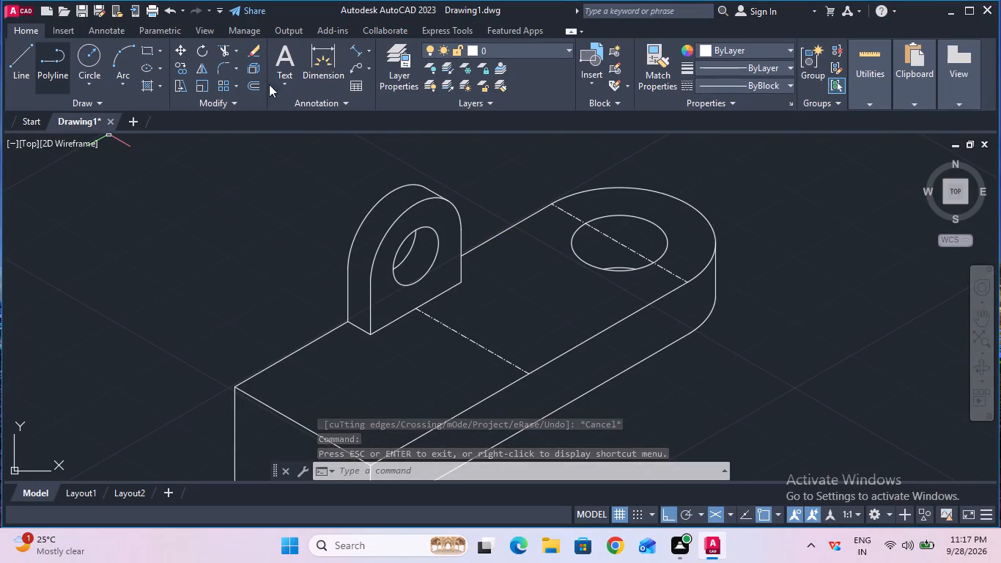
click(755, 84)
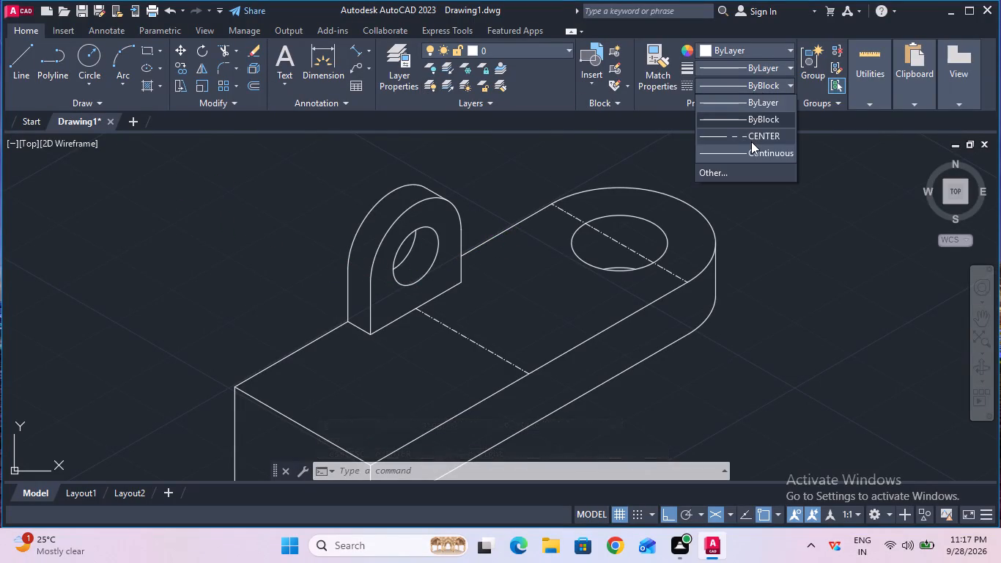
click(751, 141)
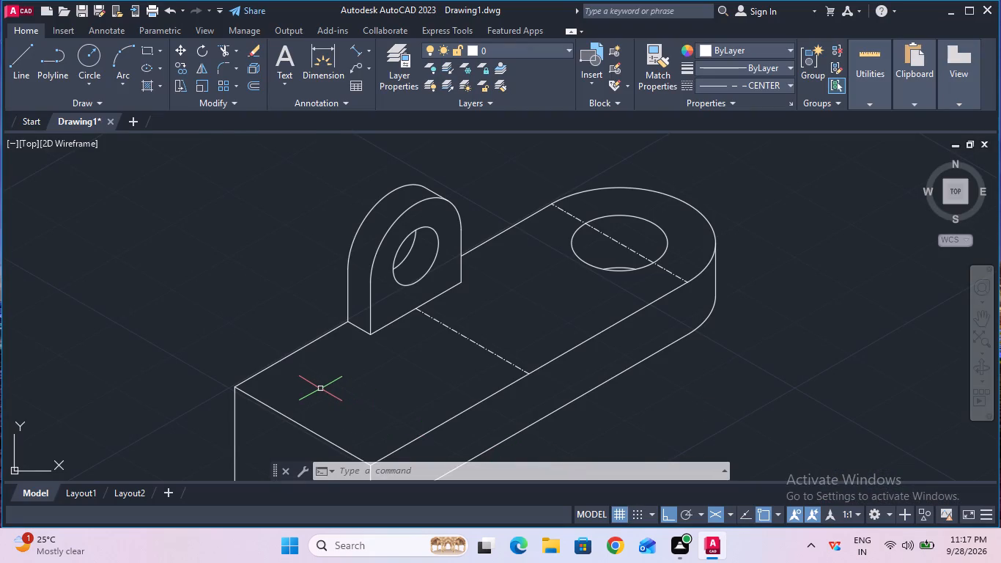
click(29, 68)
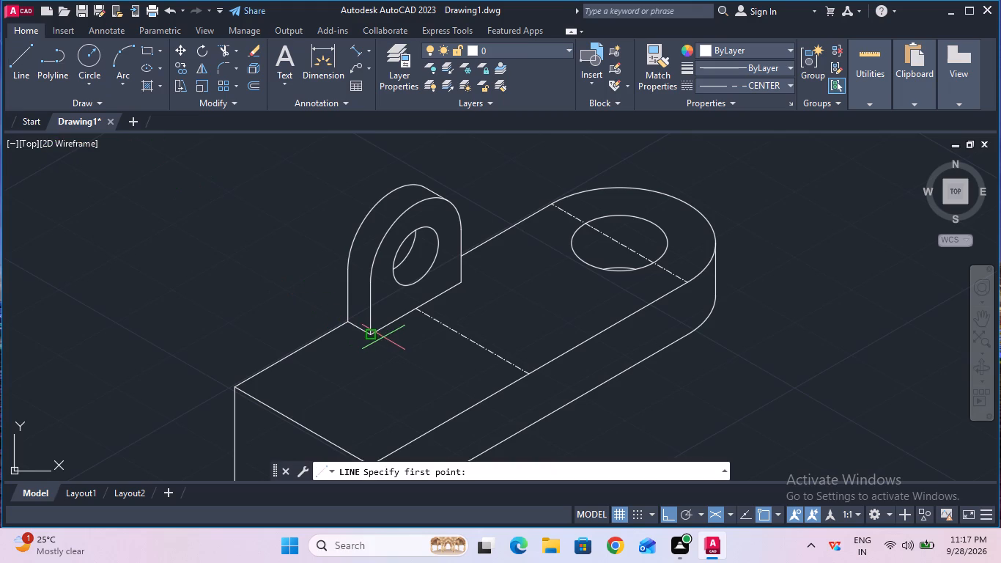
click(372, 337)
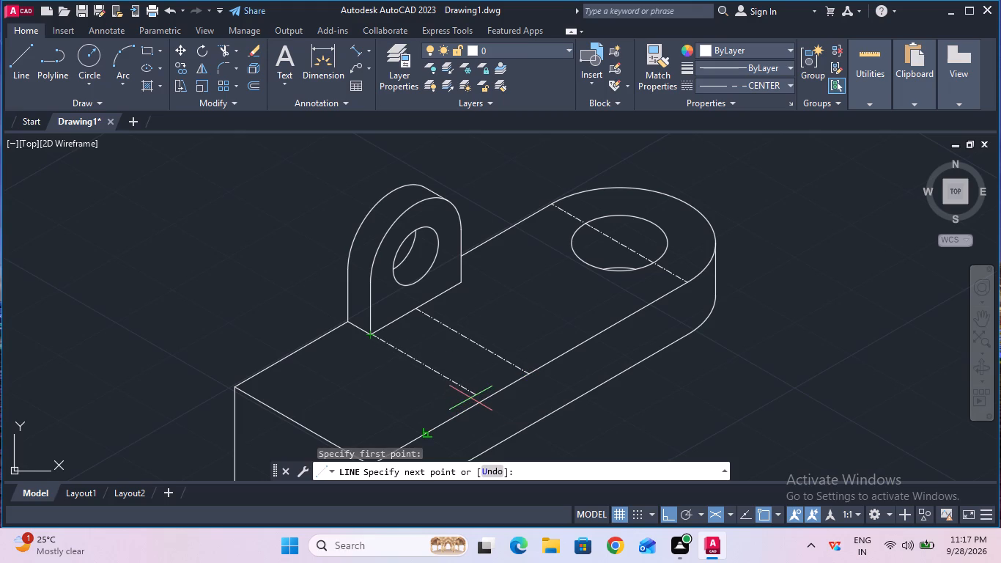
text(25)
key(Return)
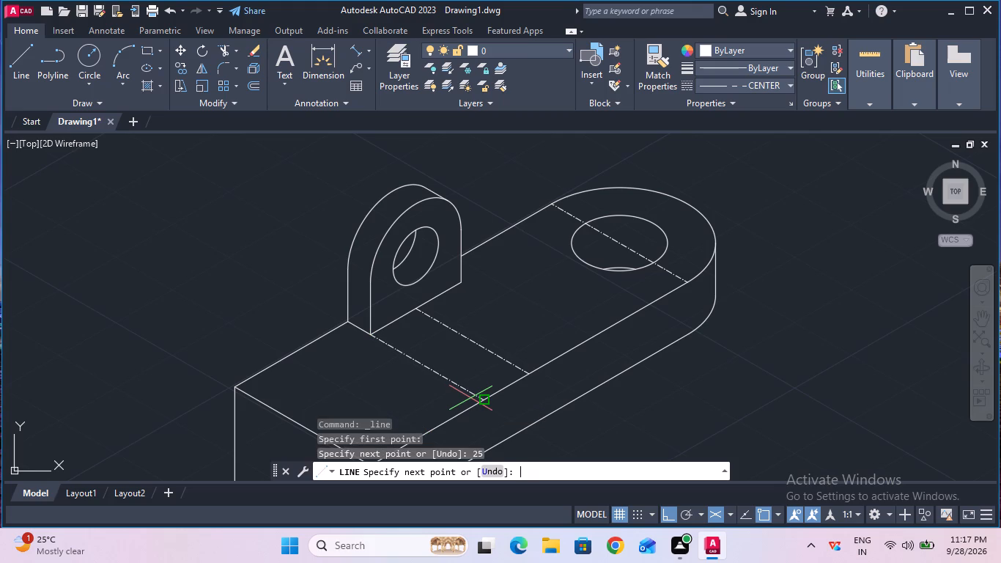
key(Escape)
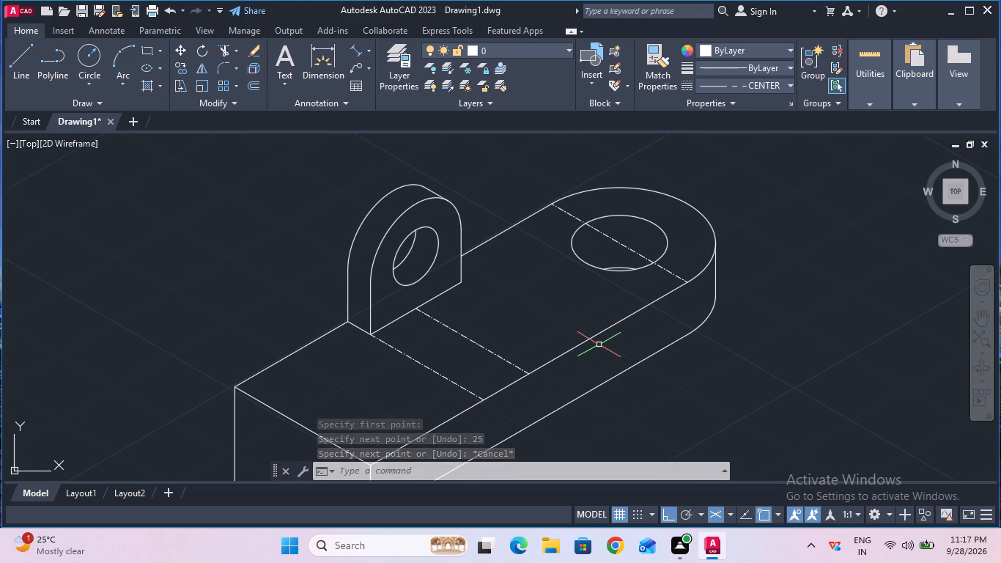
Draw a parallel 25 mm centre line across the base from the lug's other front-face bottom corner, nearest the base's rounded end.
click(26, 71)
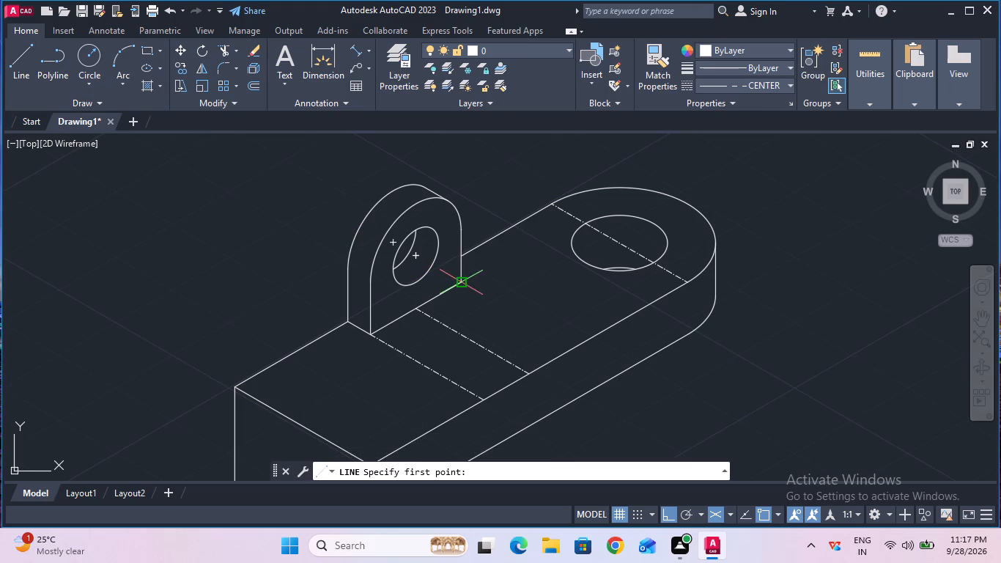
click(458, 283)
text(25)
key(Return)
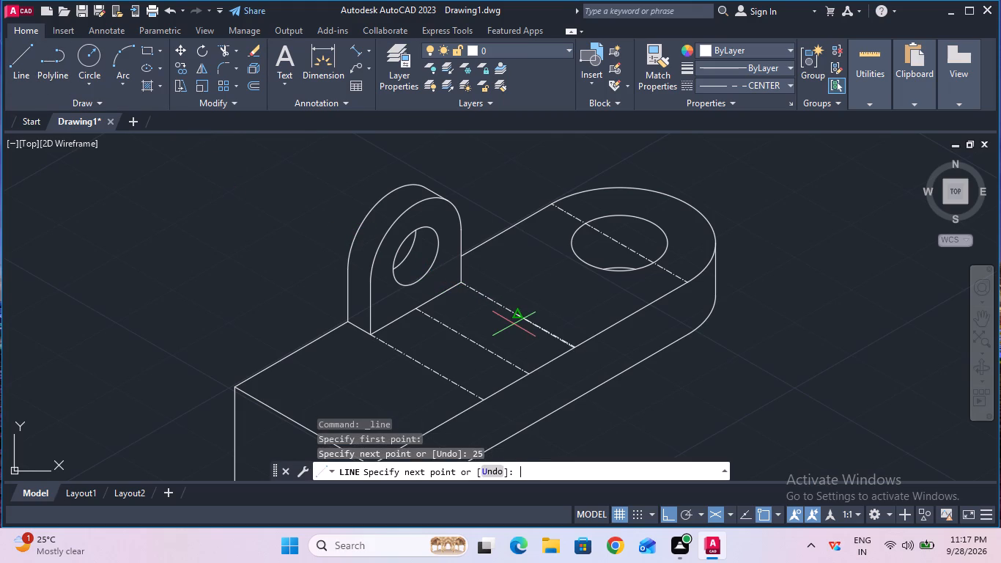
key(Escape)
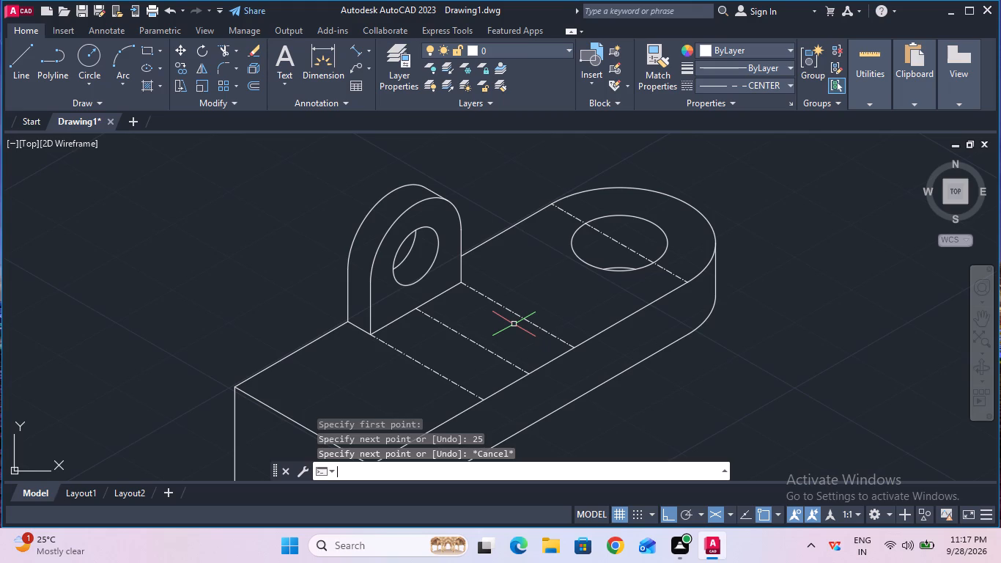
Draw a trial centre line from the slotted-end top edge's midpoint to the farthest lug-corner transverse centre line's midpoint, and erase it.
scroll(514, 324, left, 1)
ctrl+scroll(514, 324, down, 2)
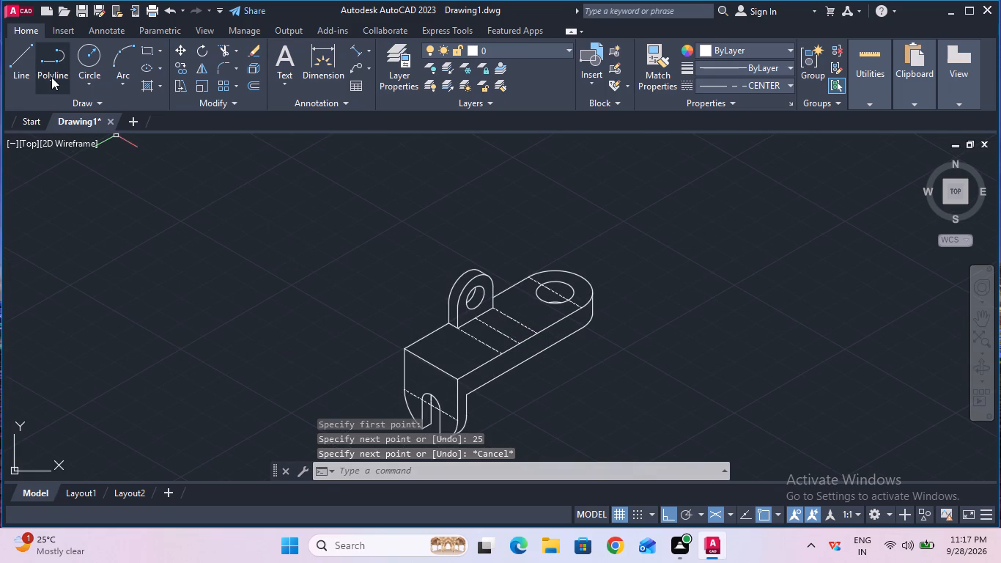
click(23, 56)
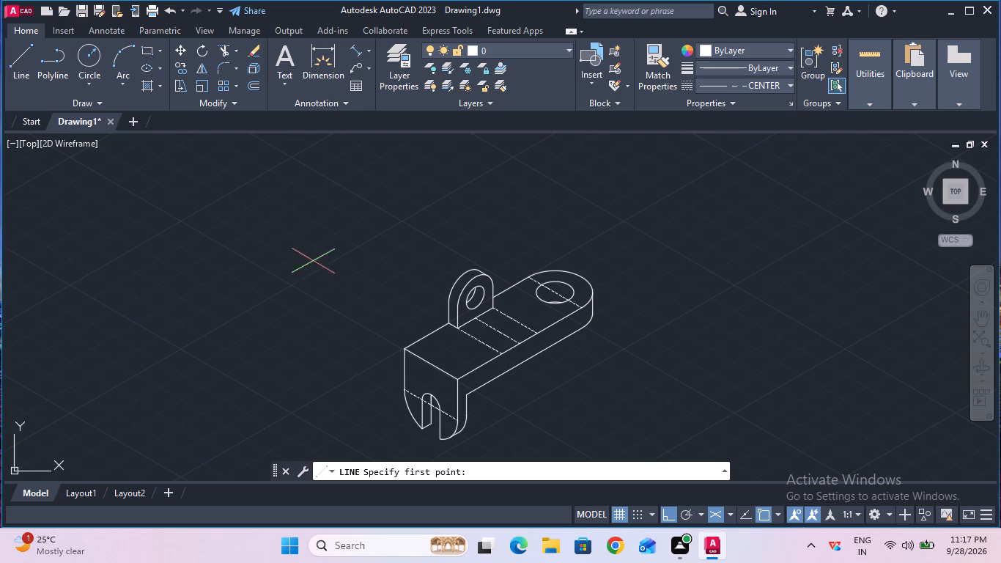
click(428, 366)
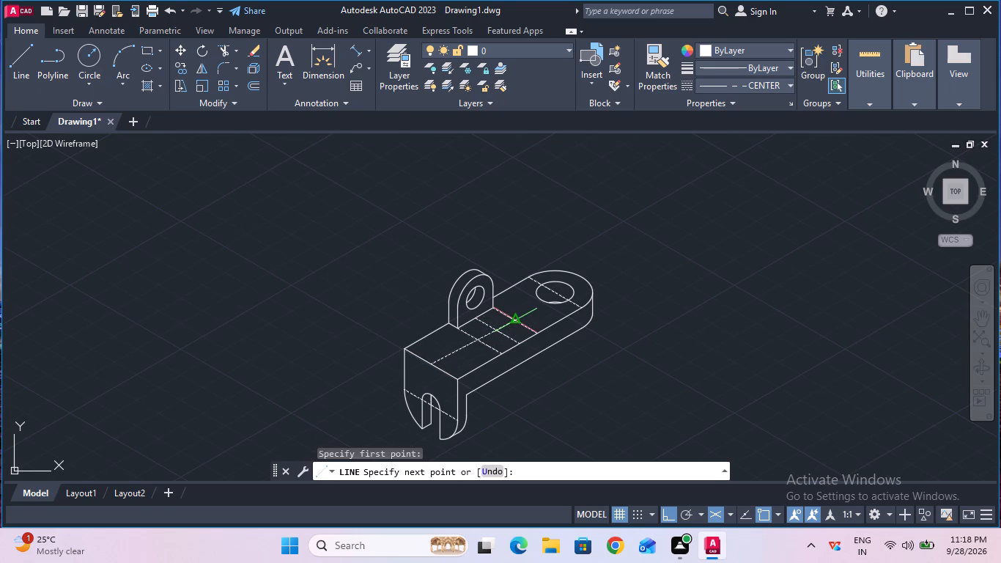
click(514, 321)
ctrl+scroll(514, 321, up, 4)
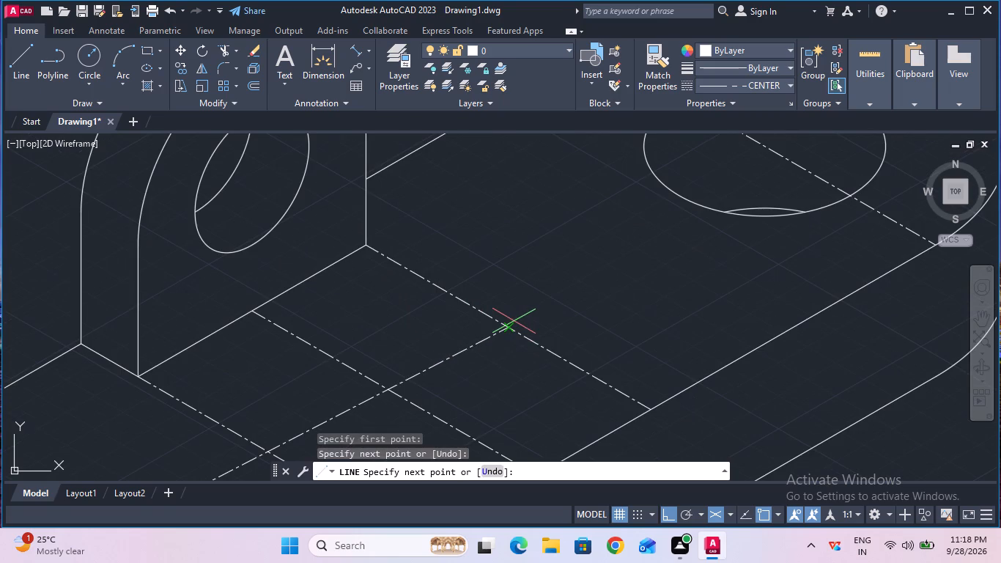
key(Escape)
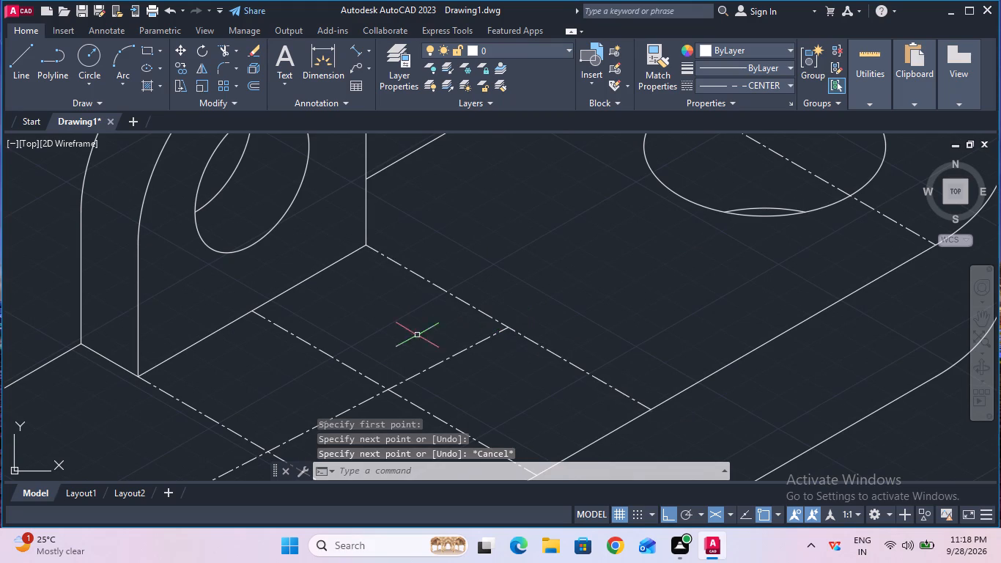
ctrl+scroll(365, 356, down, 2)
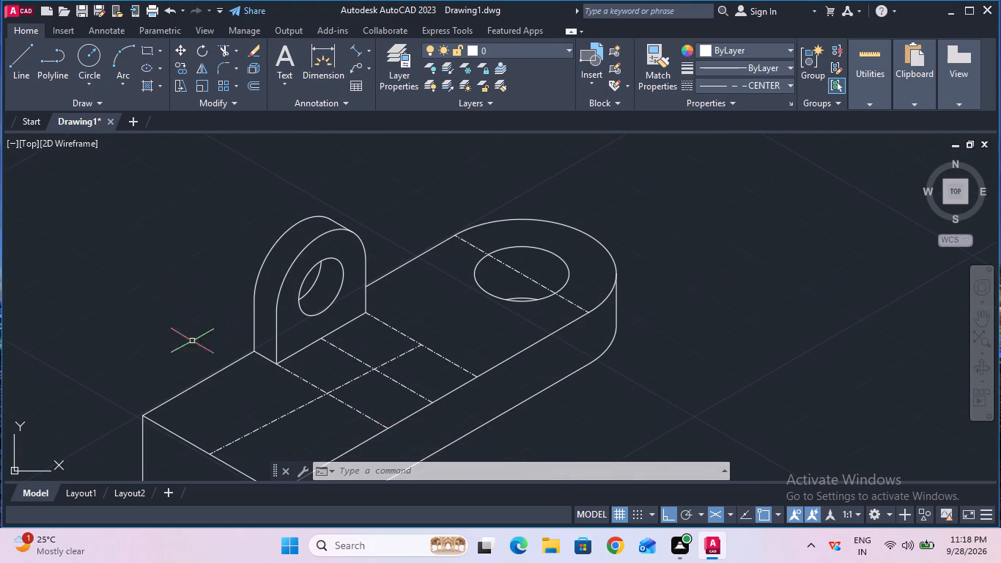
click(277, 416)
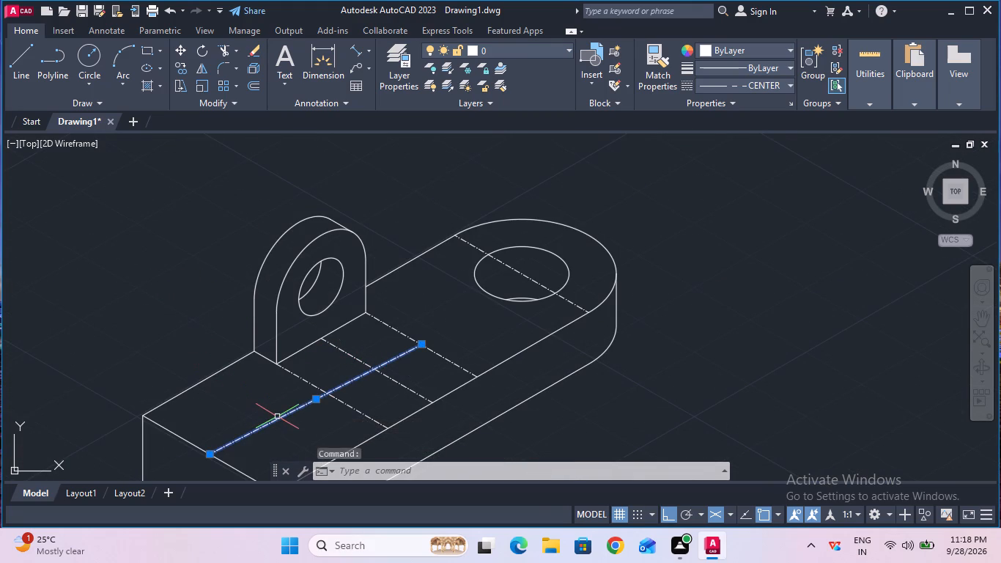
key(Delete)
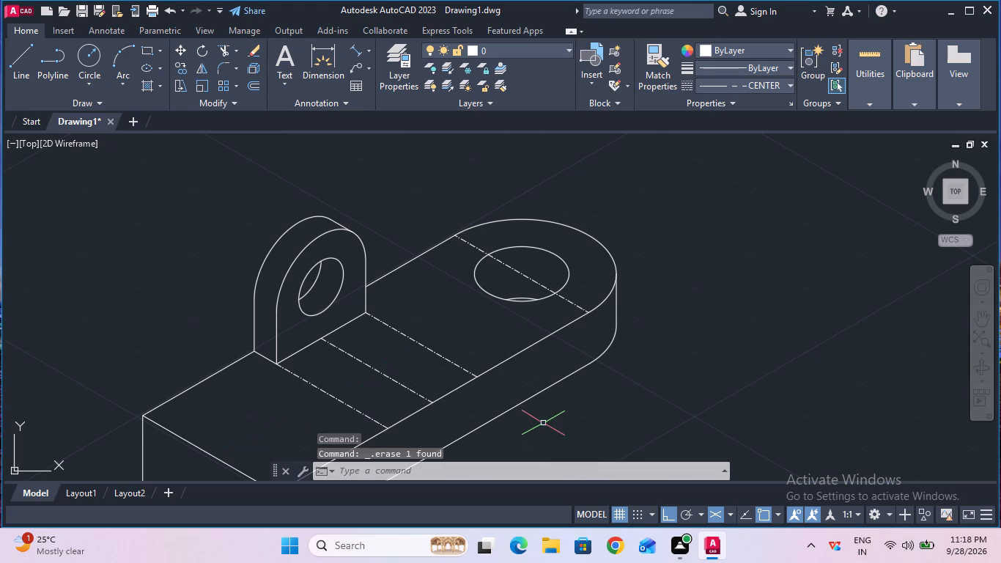
Draw a 25 mm centre line lengthwise along the base's top face from the midpoint of its slotted-end top edge.
click(980, 322)
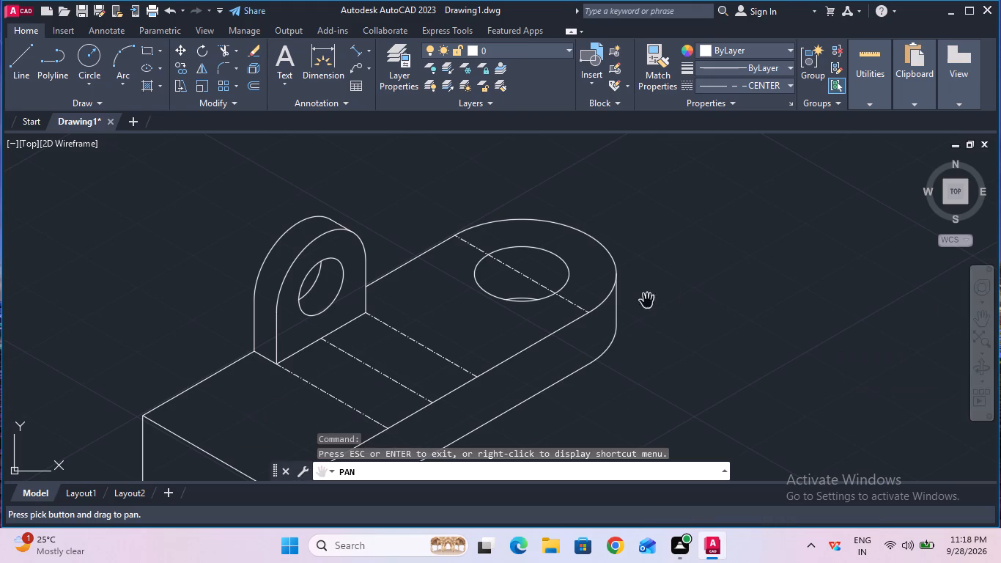
drag(645, 301, 656, 235)
key(Escape)
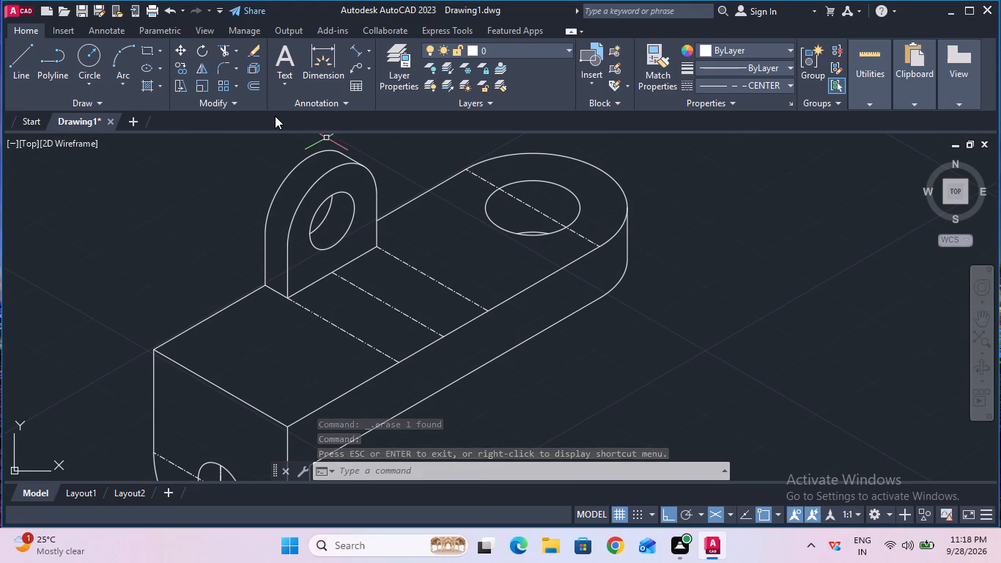
click(14, 76)
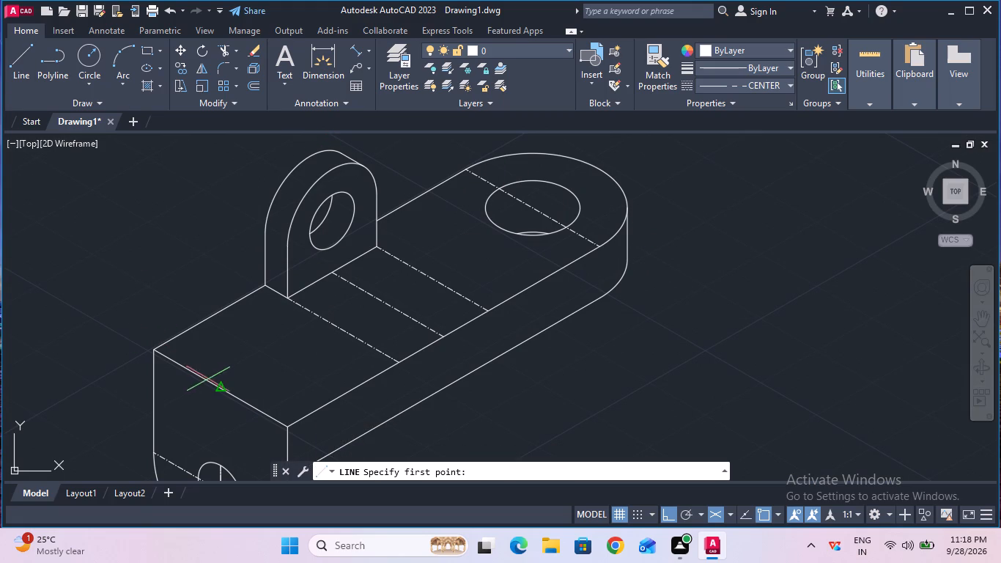
click(222, 388)
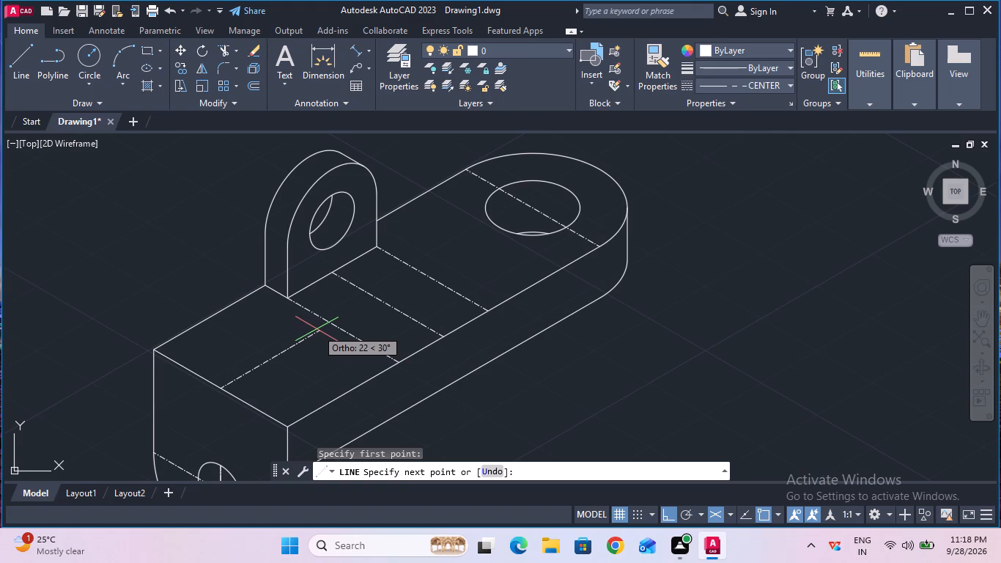
text(25)
key(Return)
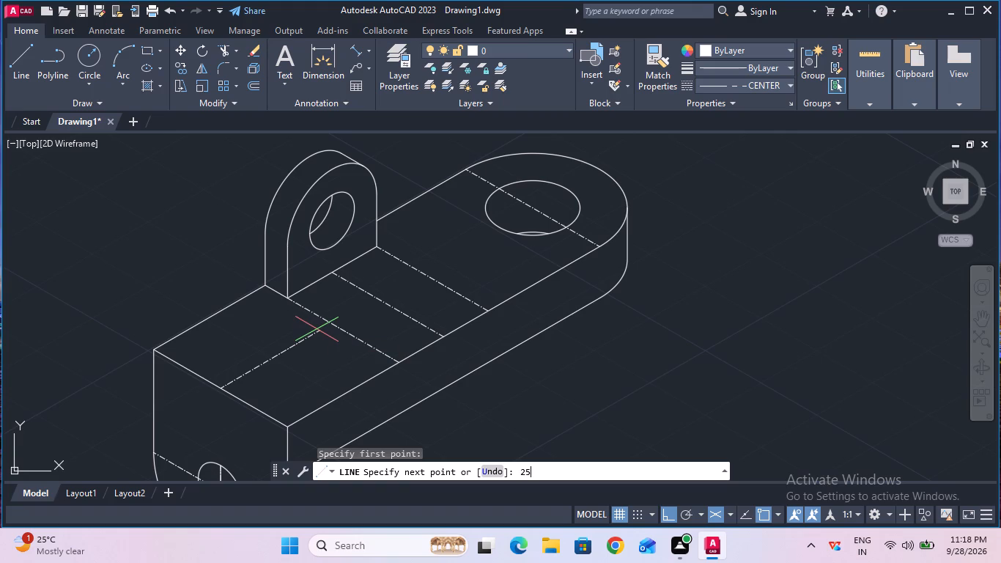
key(Escape)
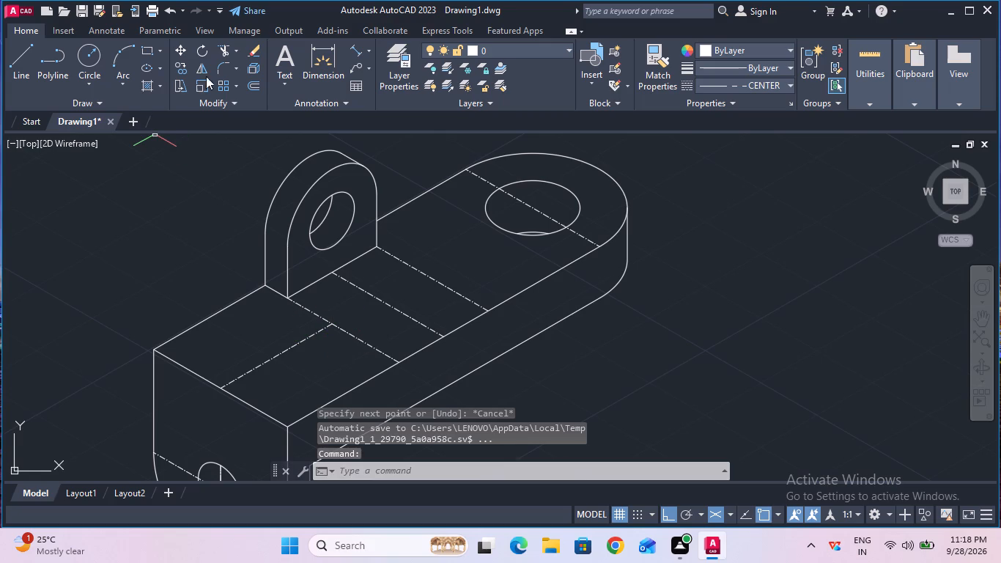
Extend the lengthwise centre line to the transverse centre line at the lug corner nearest the base's rounded end.
click(234, 50)
click(242, 98)
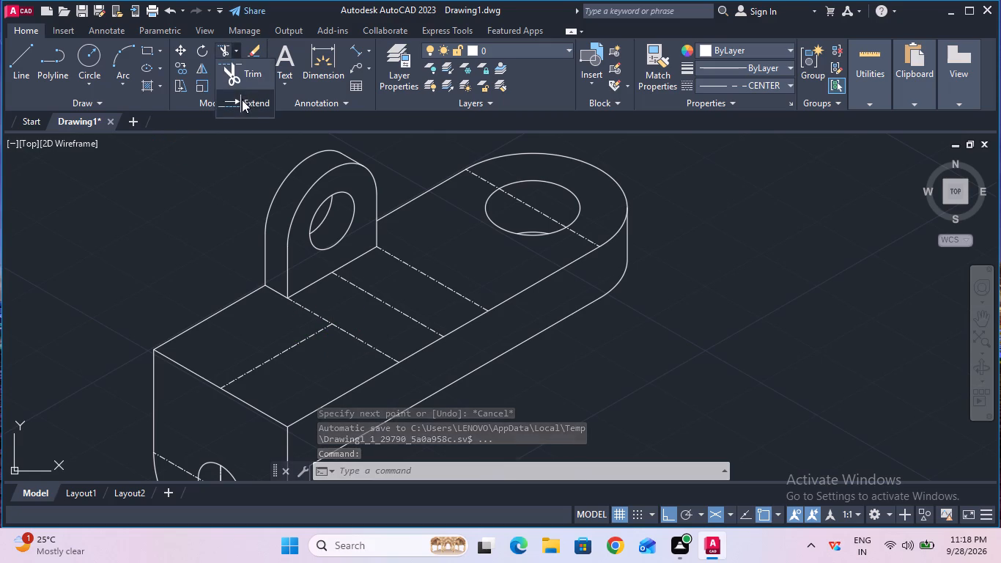
click(307, 340)
click(311, 338)
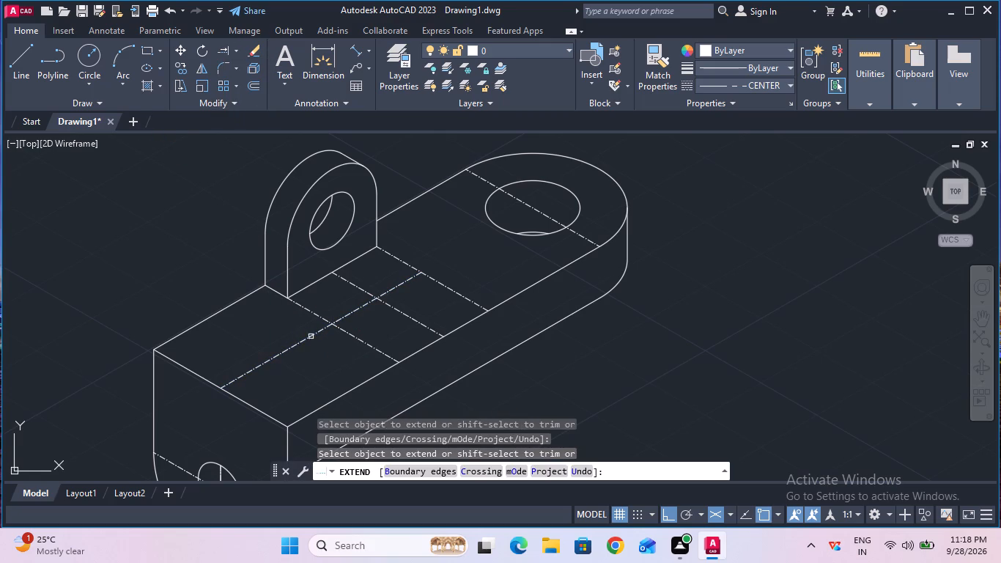
key(Escape)
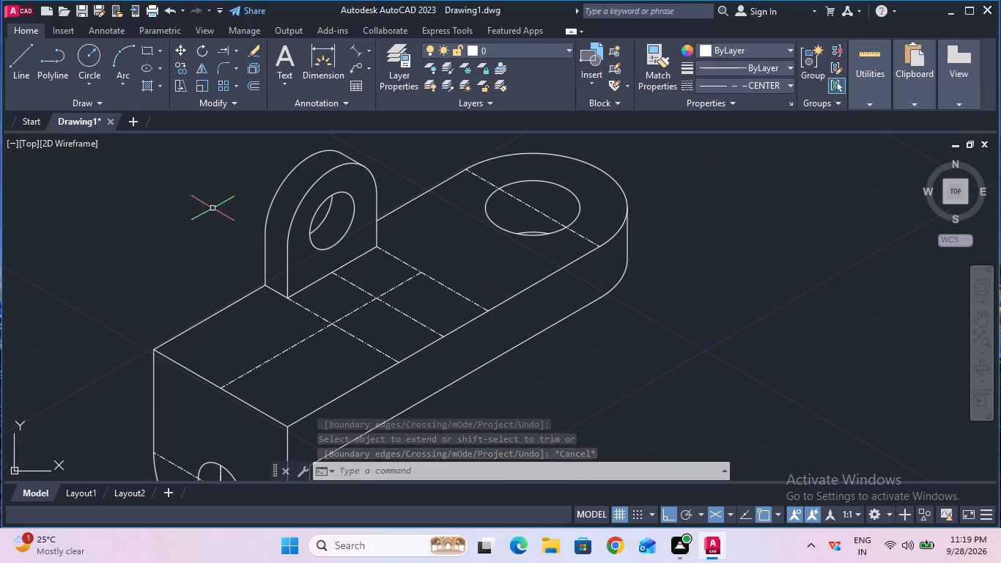
Trim the lengthwise centre line between the slotted-end top edge and the first transverse centre line.
click(233, 45)
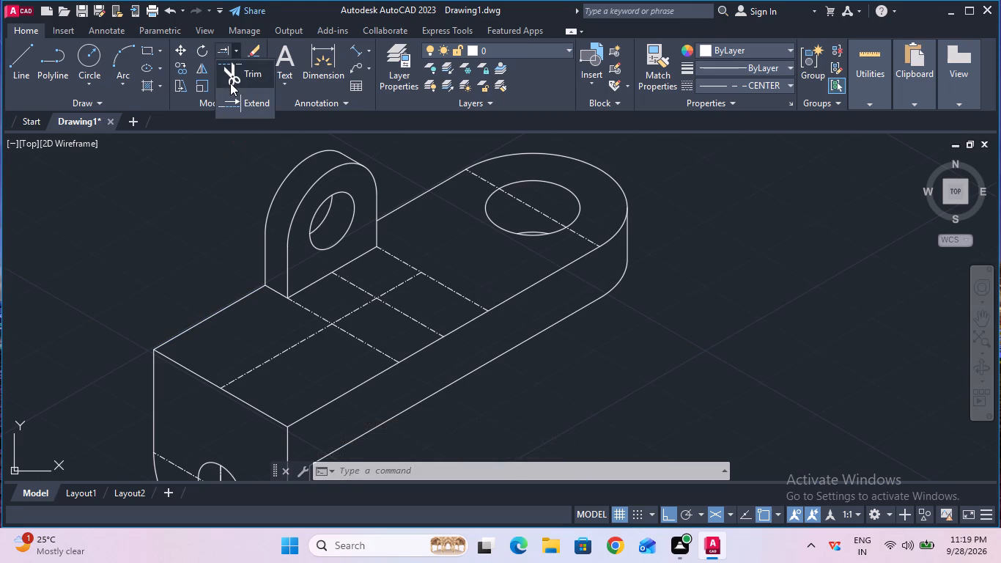
click(230, 83)
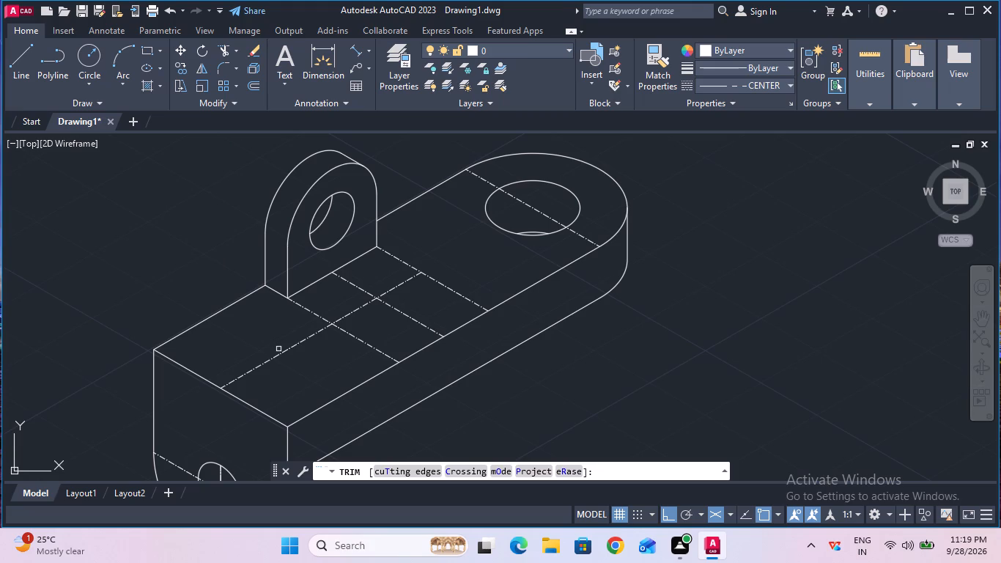
click(281, 353)
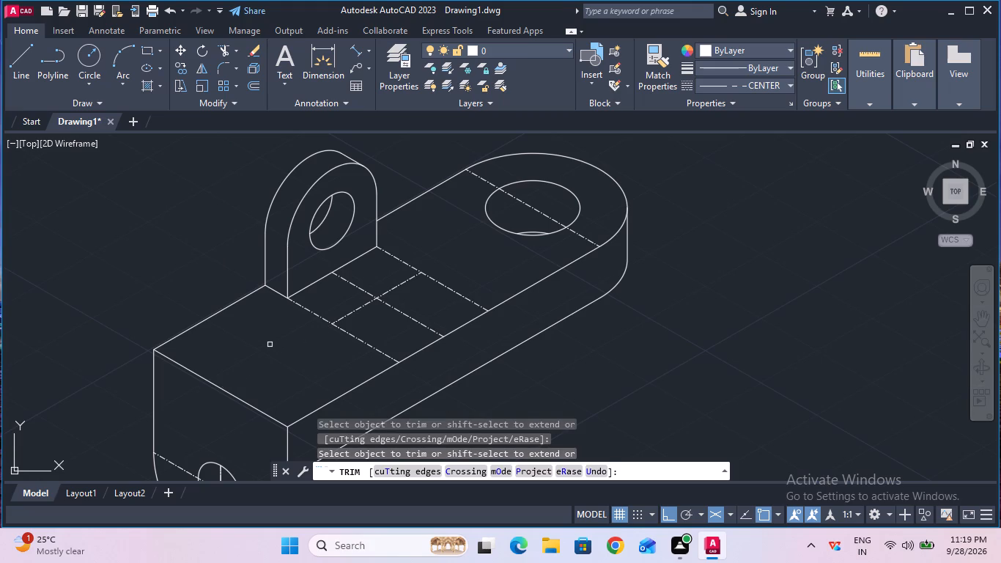
key(Escape)
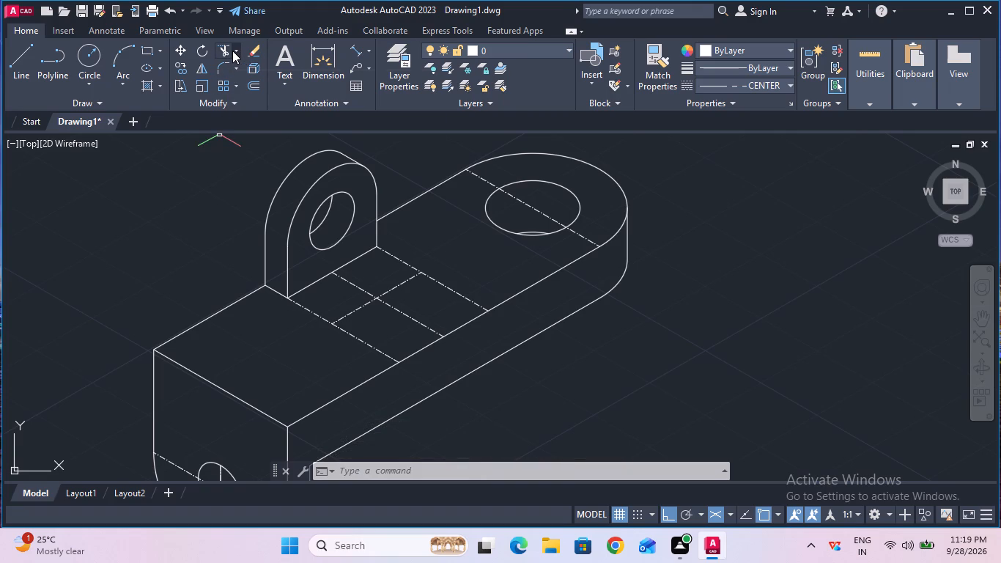
Copy the remaining lengthwise centre line 5 mm to each side, using its midpoint as the base point.
click(189, 72)
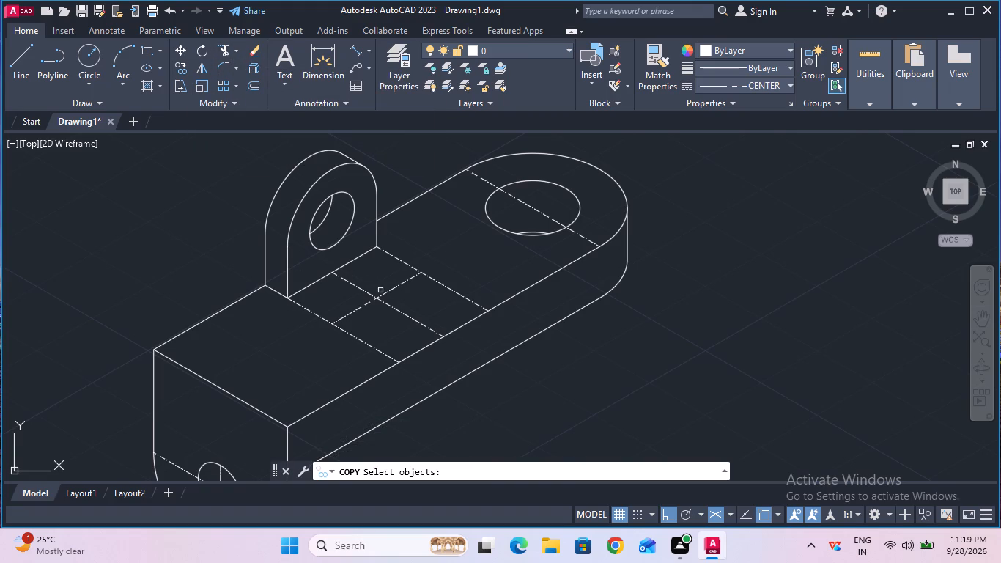
click(387, 292)
key(Return)
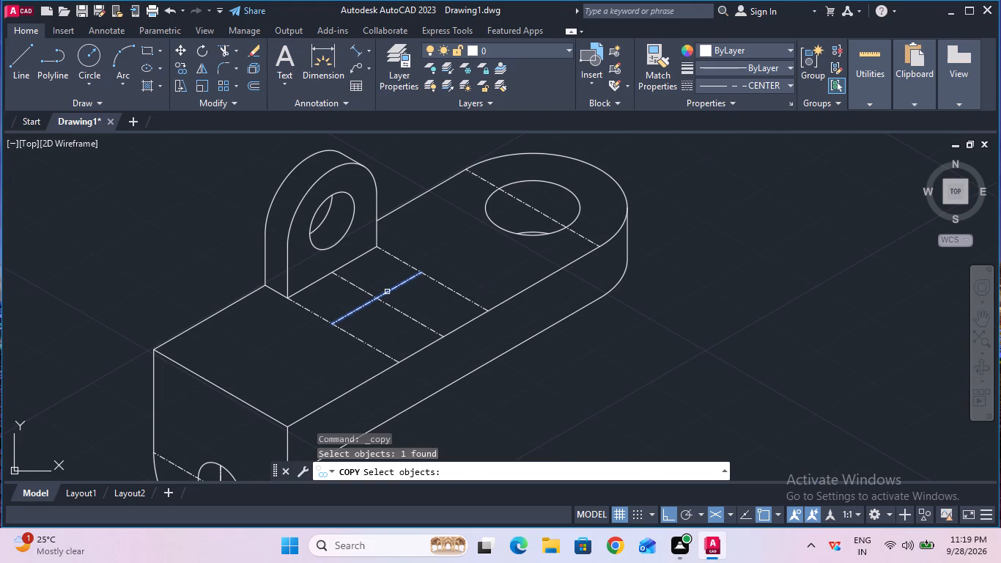
click(375, 295)
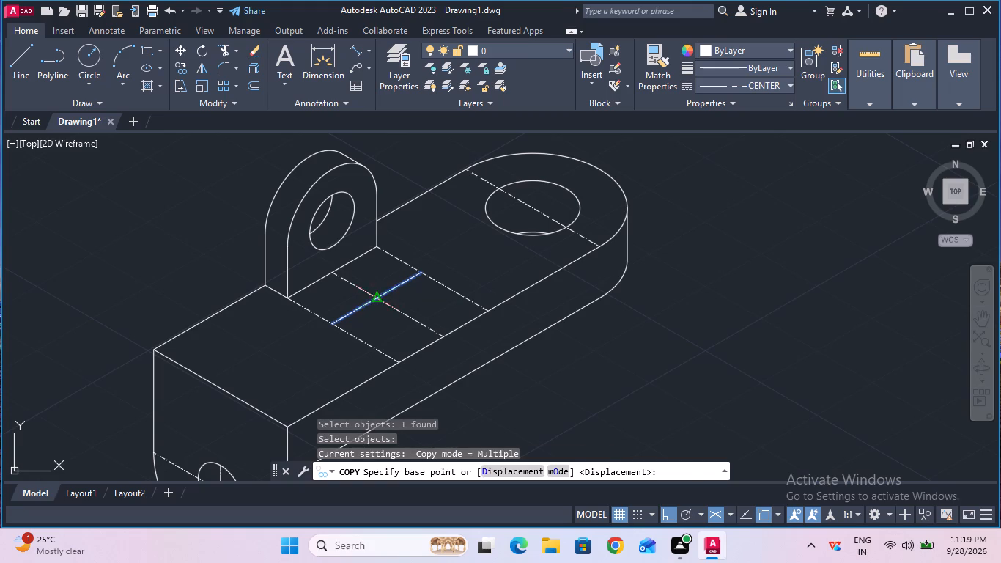
key(5)
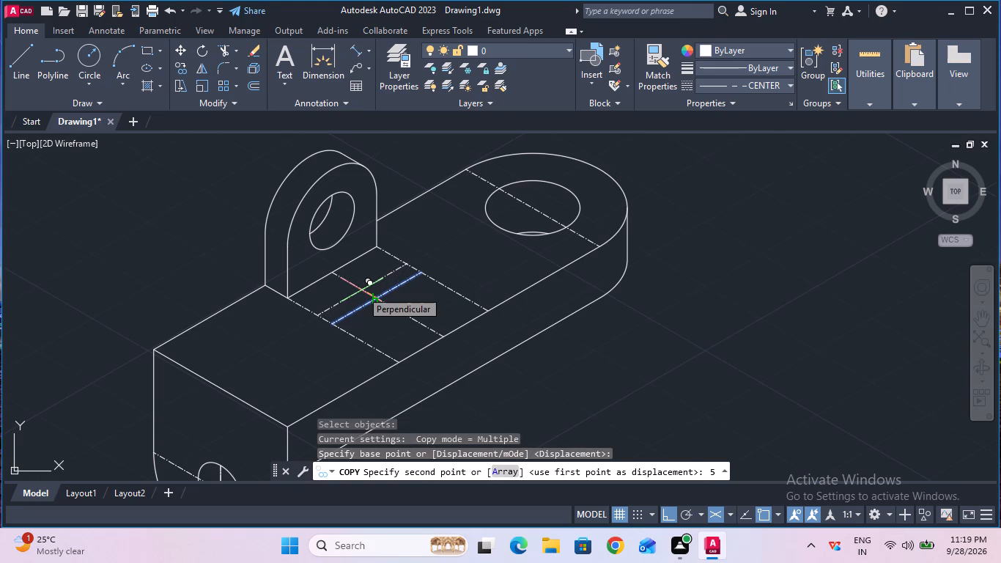
key(Return)
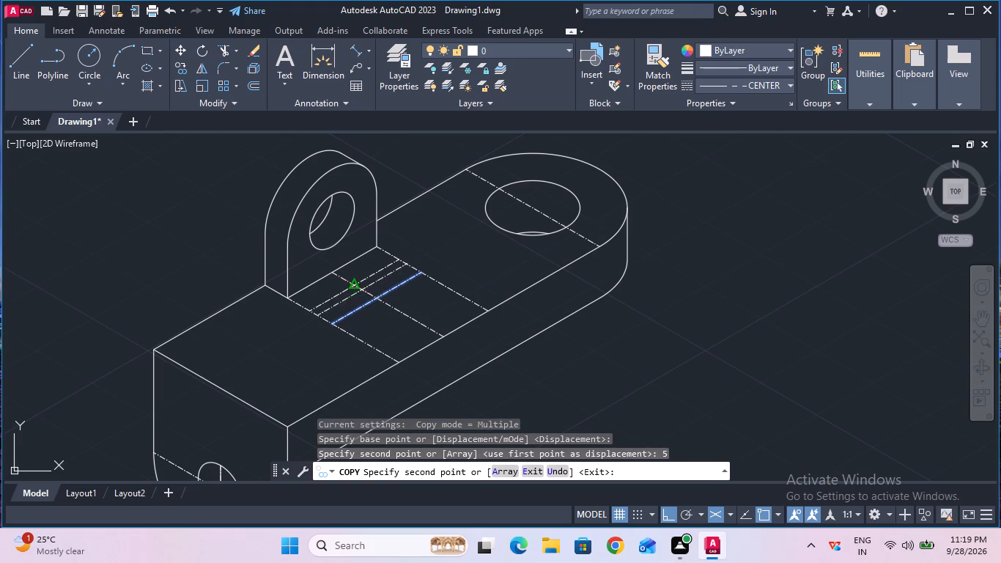
key(5)
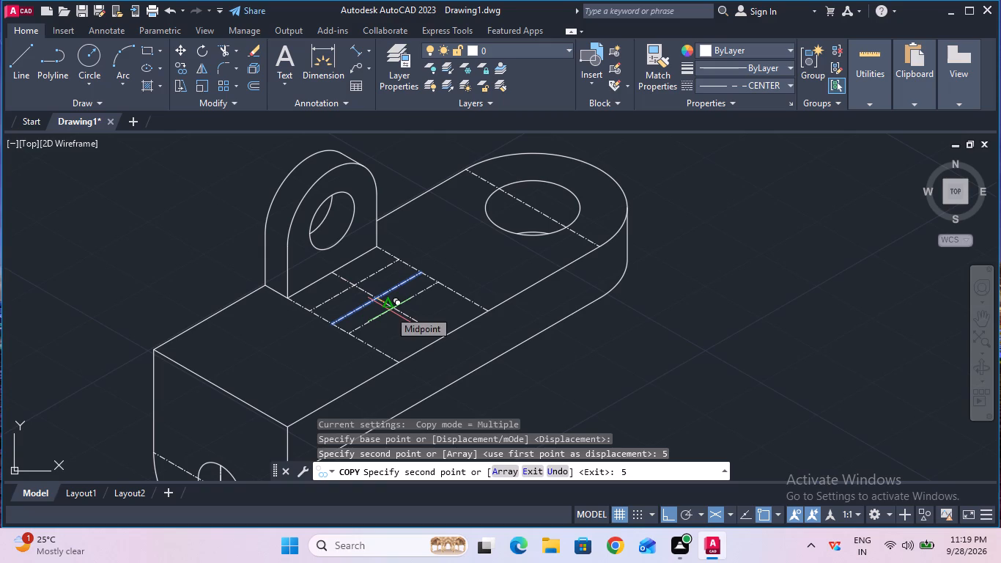
key(Return)
key(grave)
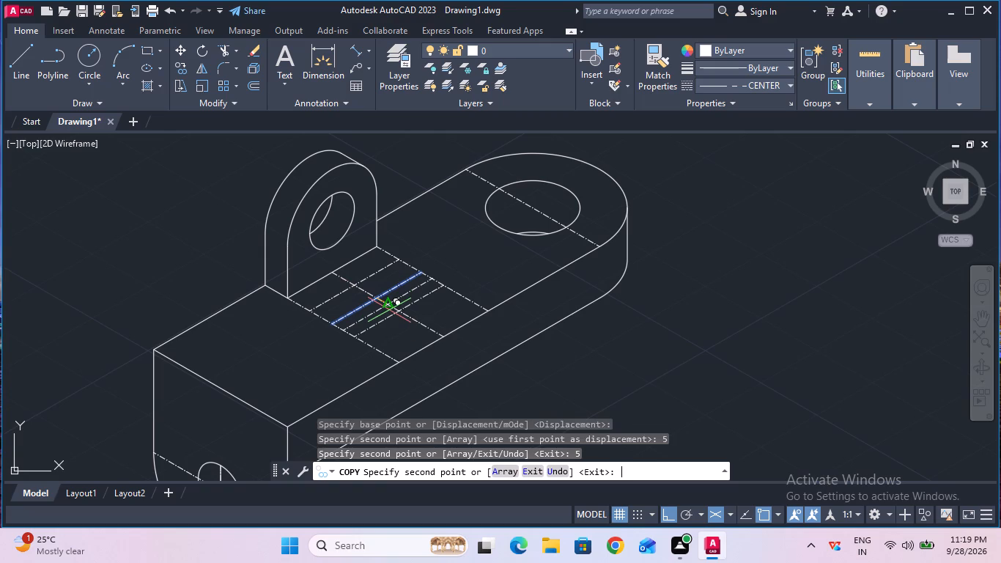
key(Escape)
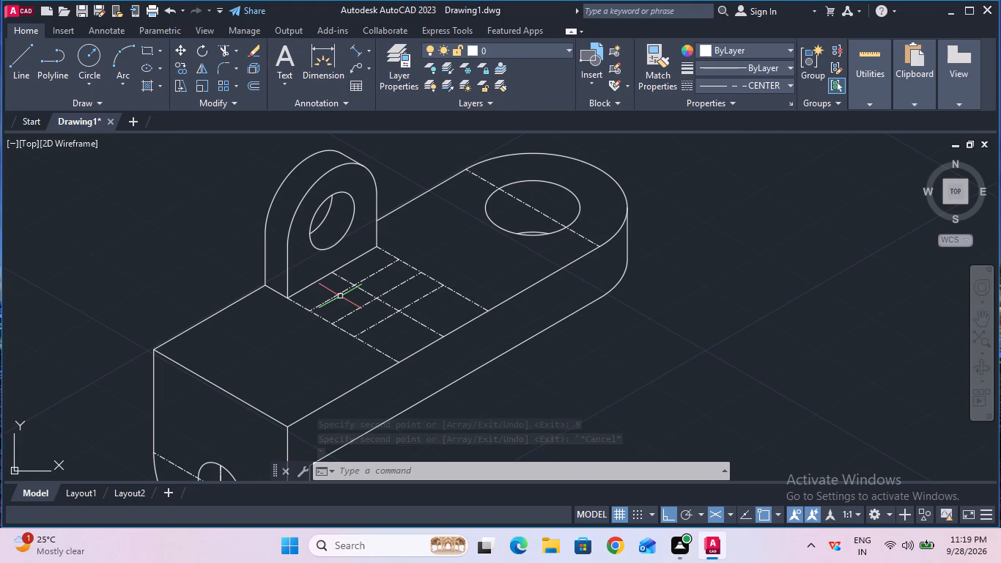
Set the linetype of the copied lengthwise line nearest the lug to ByBlock.
click(340, 295)
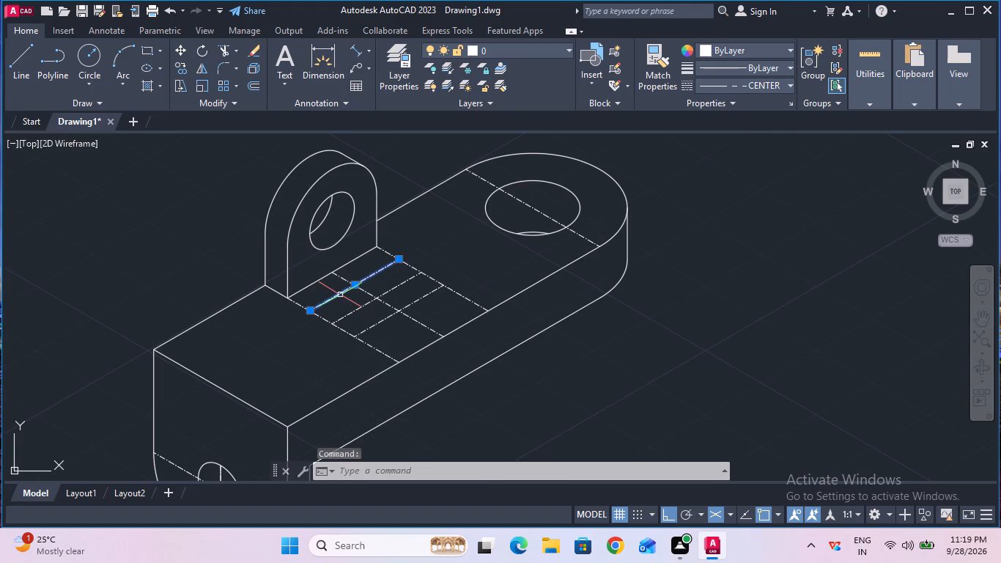
text(pr)
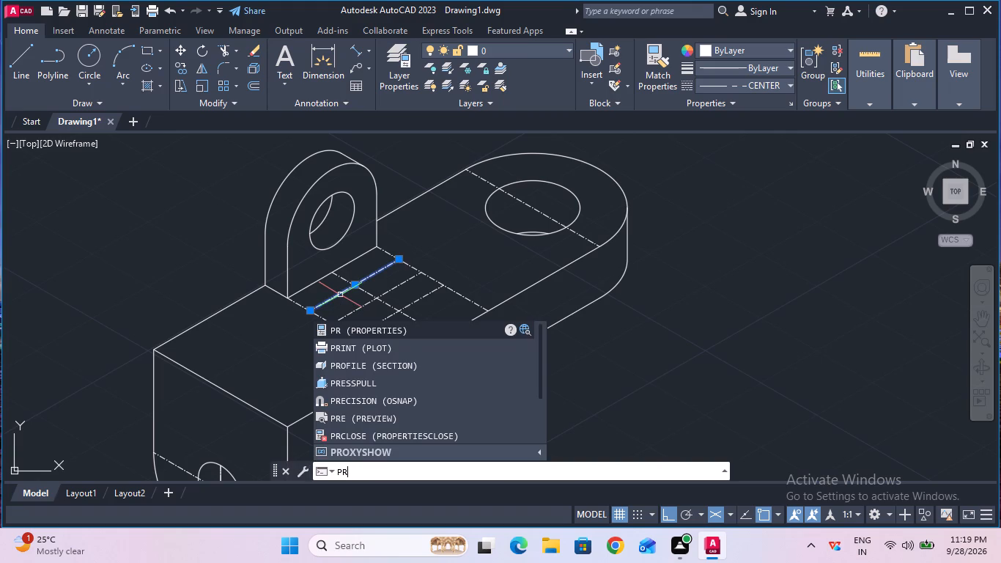
click(406, 331)
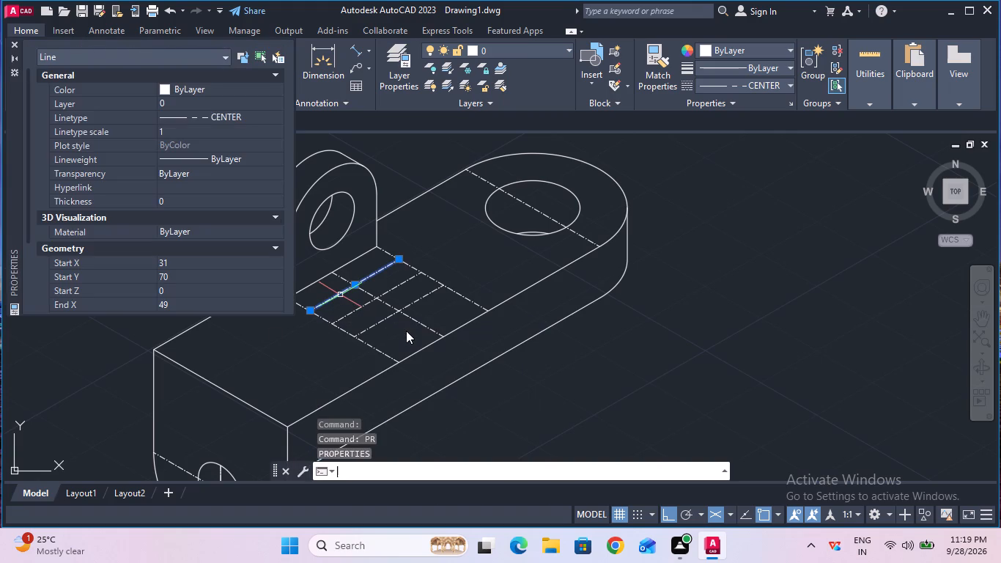
click(227, 118)
click(227, 118)
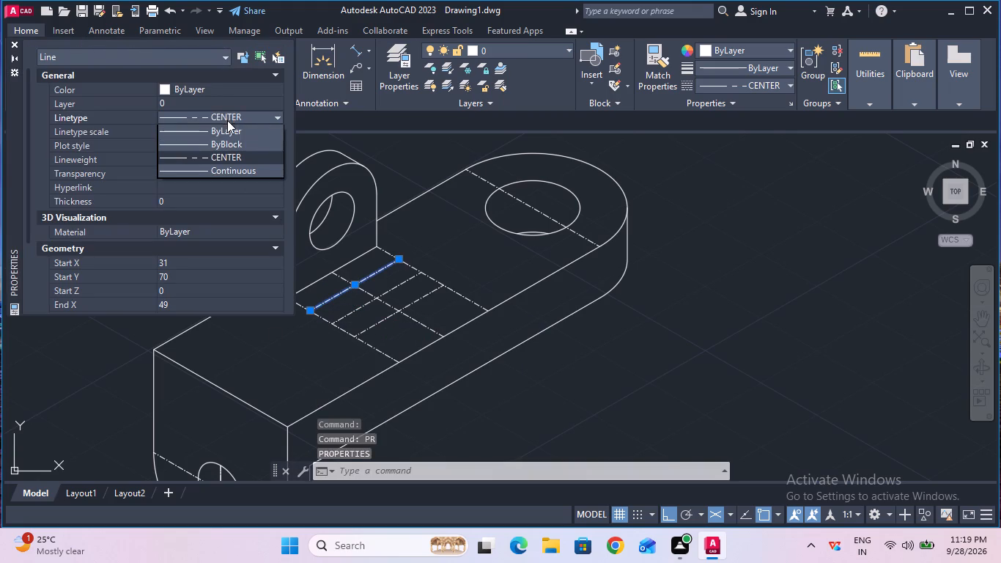
click(235, 142)
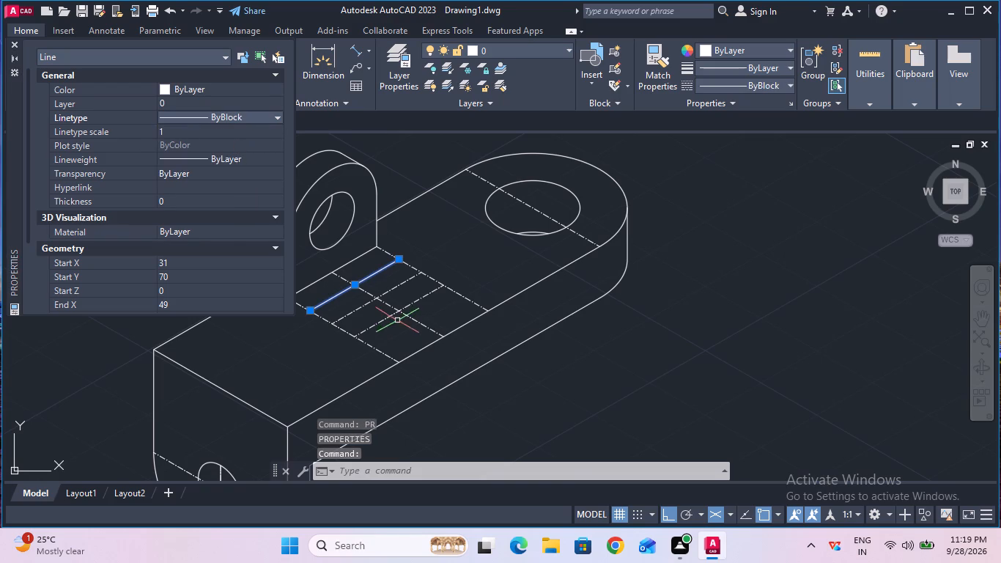
Set the linetype of the copied lengthwise line farthest from the lug to ByBlock.
click(394, 312)
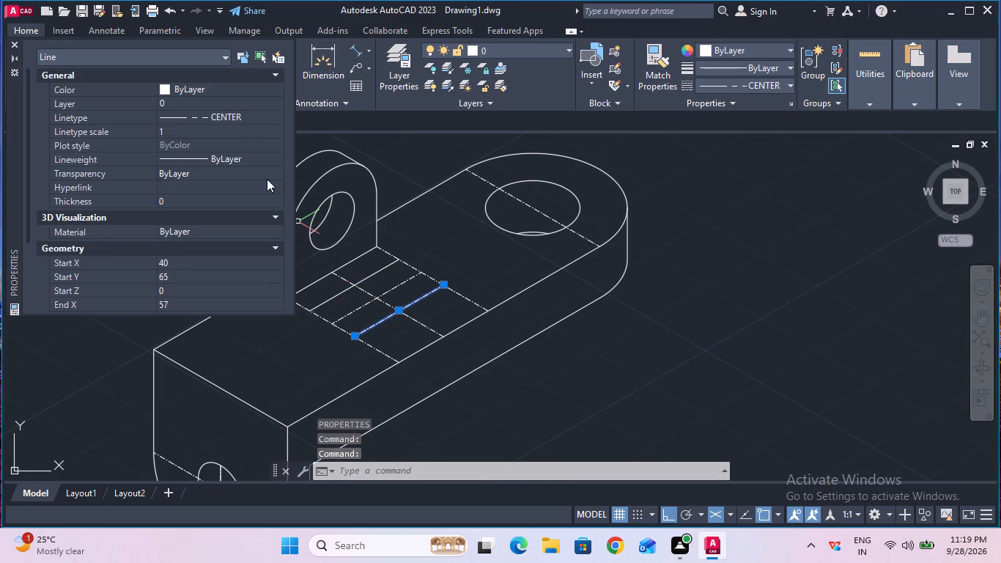
click(241, 116)
click(240, 122)
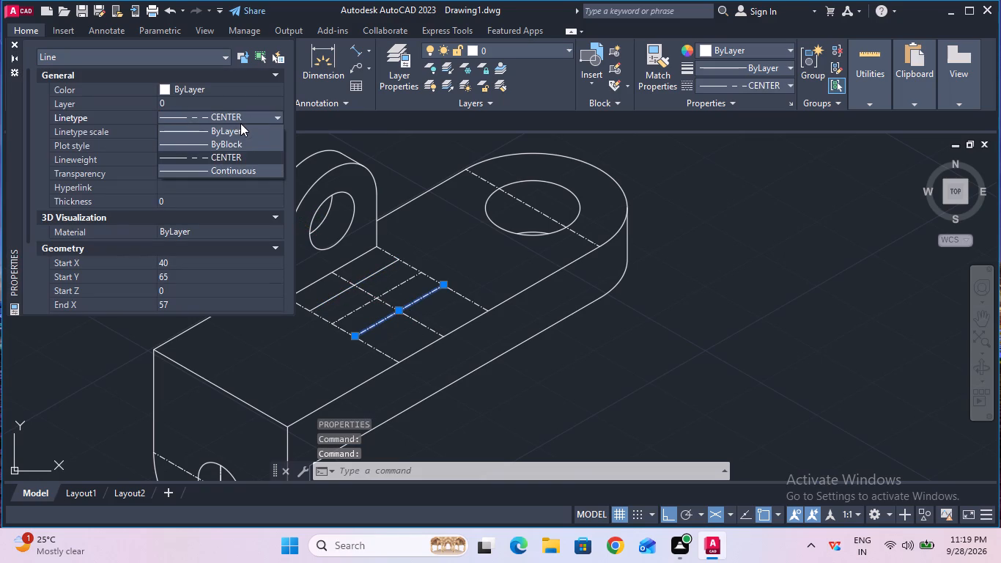
click(243, 139)
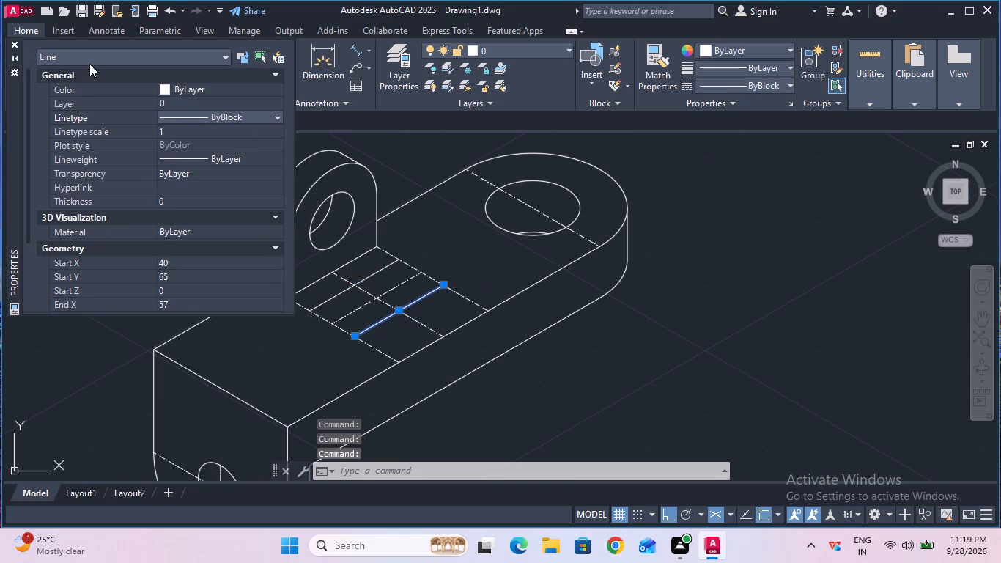
click(18, 42)
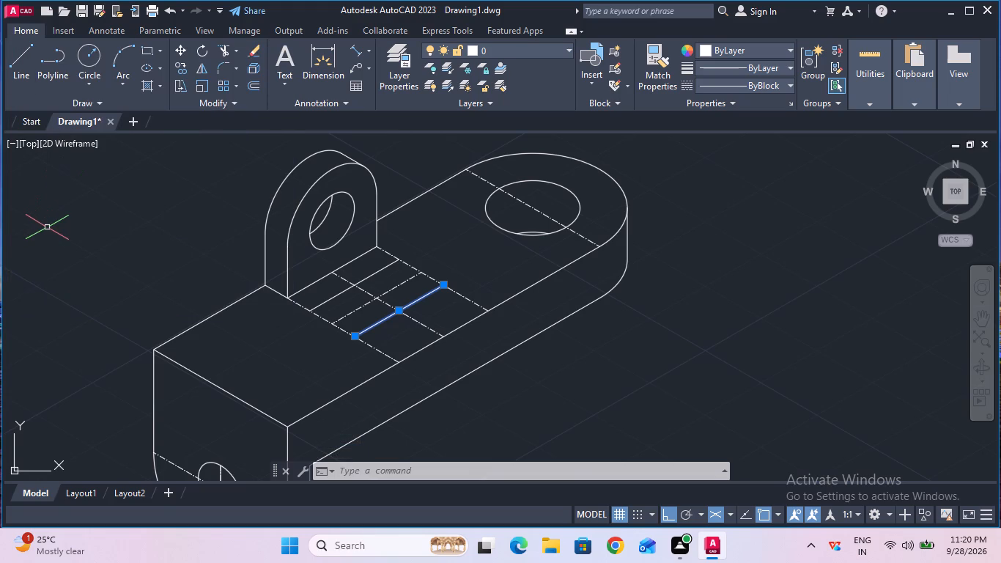
key(Escape)
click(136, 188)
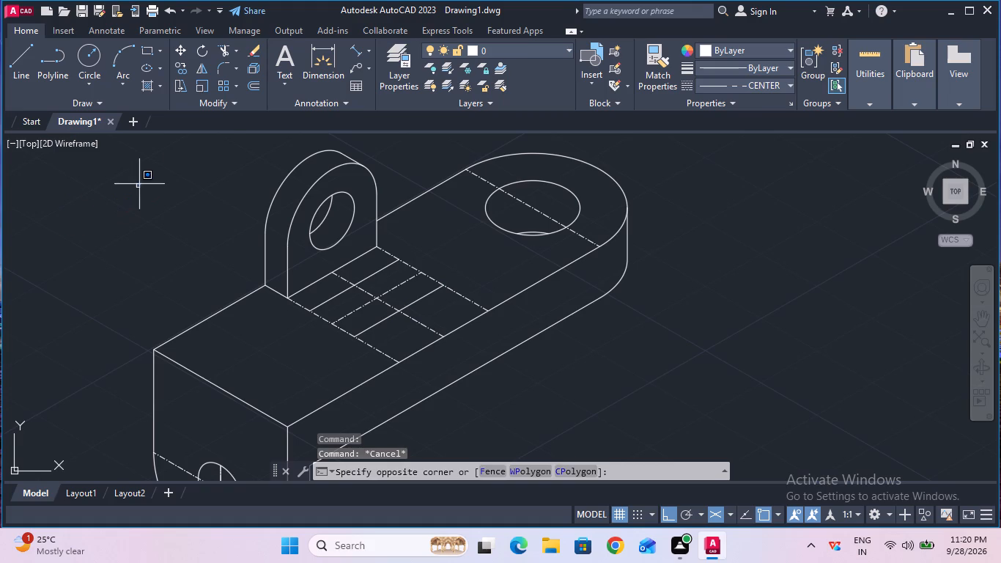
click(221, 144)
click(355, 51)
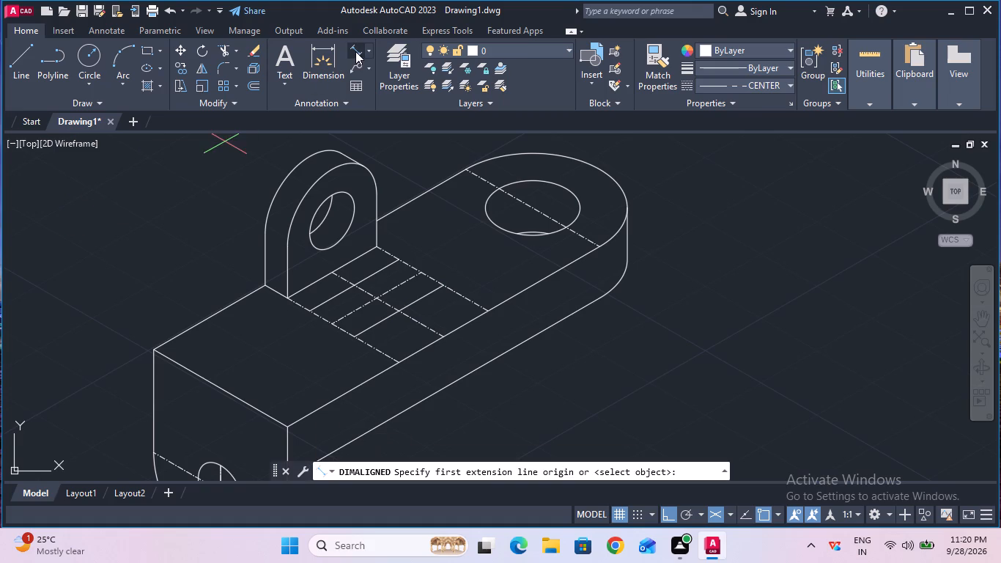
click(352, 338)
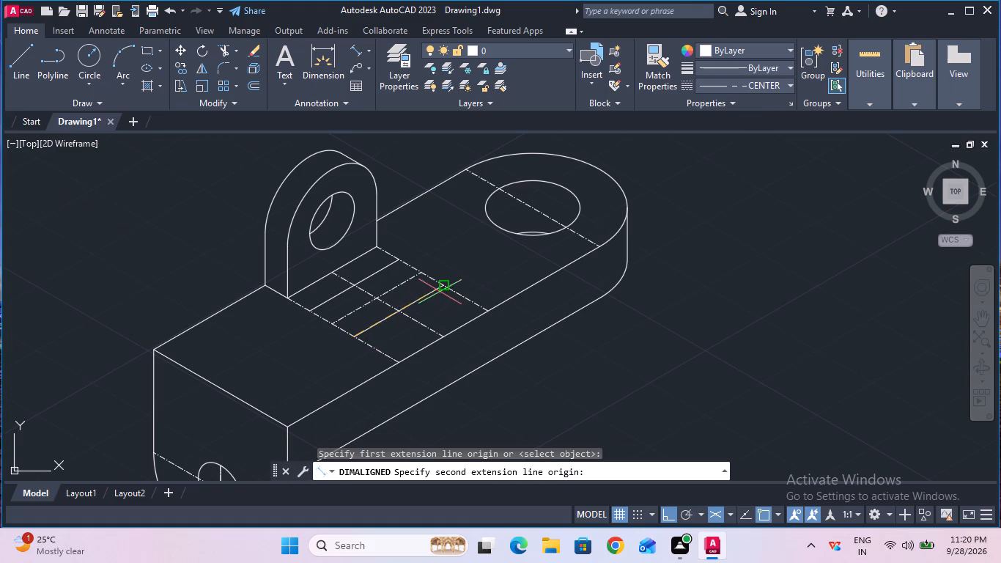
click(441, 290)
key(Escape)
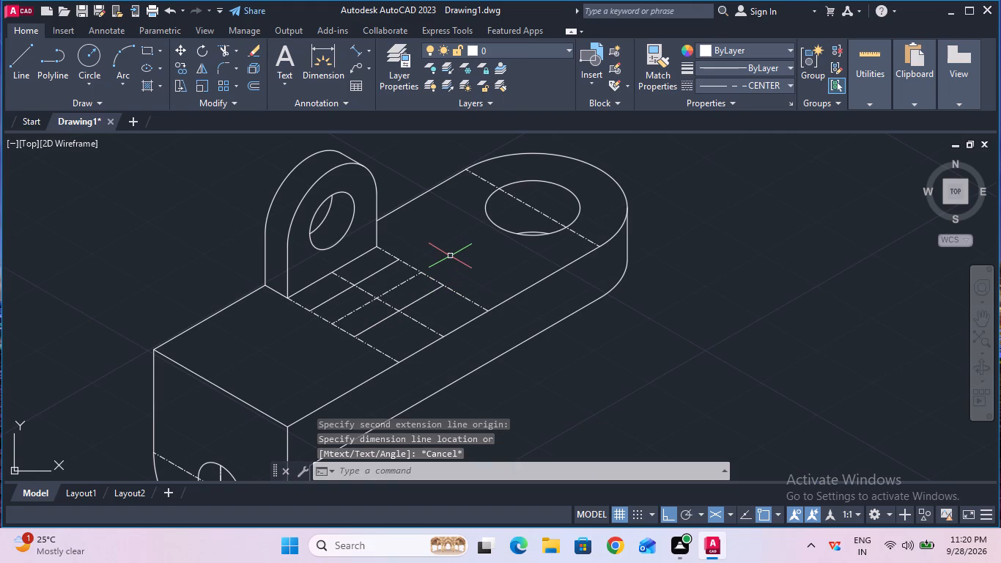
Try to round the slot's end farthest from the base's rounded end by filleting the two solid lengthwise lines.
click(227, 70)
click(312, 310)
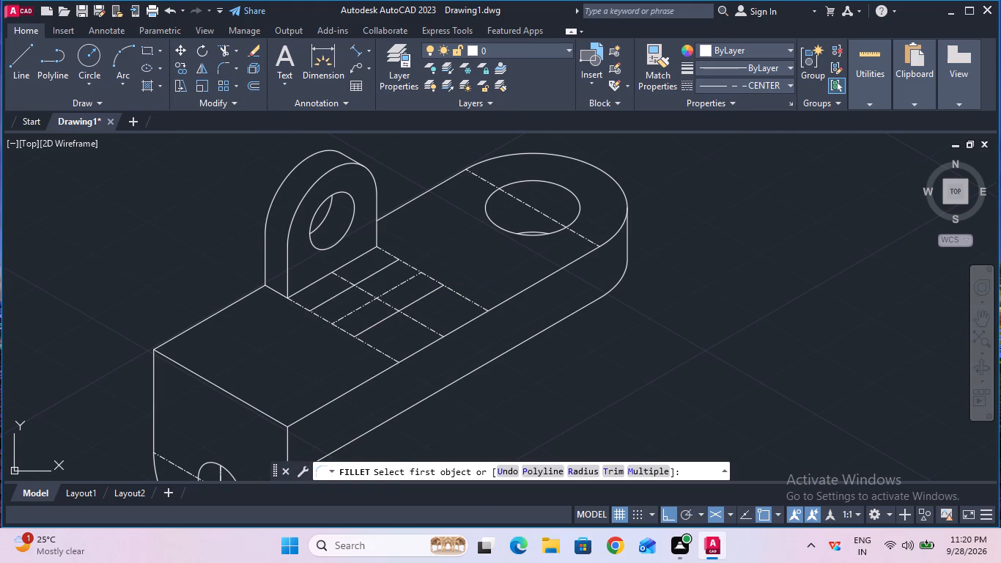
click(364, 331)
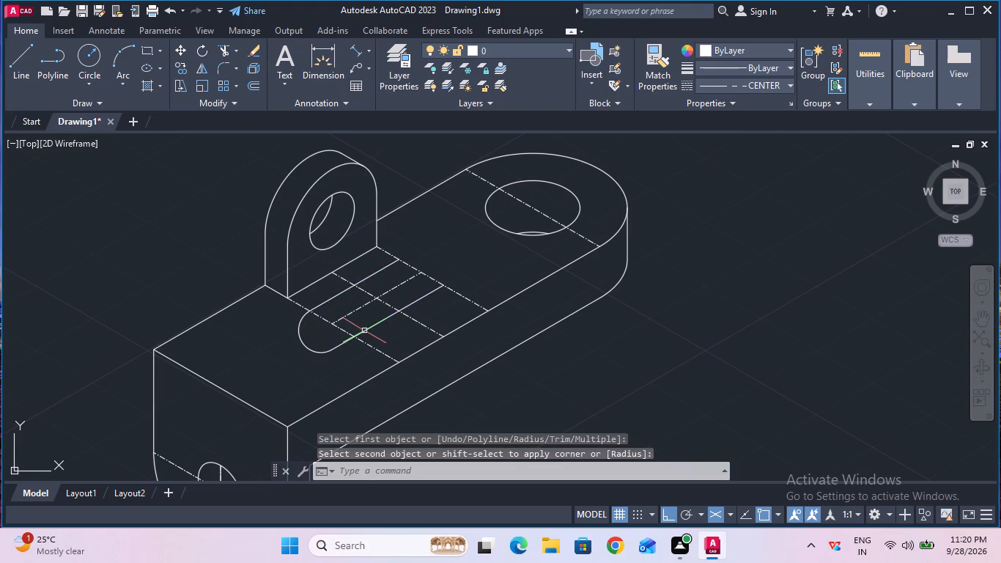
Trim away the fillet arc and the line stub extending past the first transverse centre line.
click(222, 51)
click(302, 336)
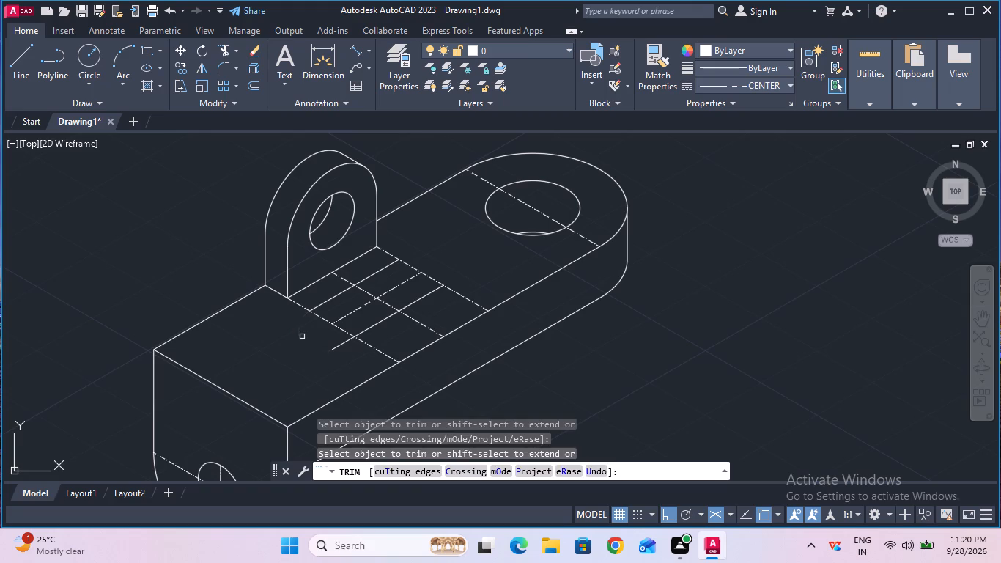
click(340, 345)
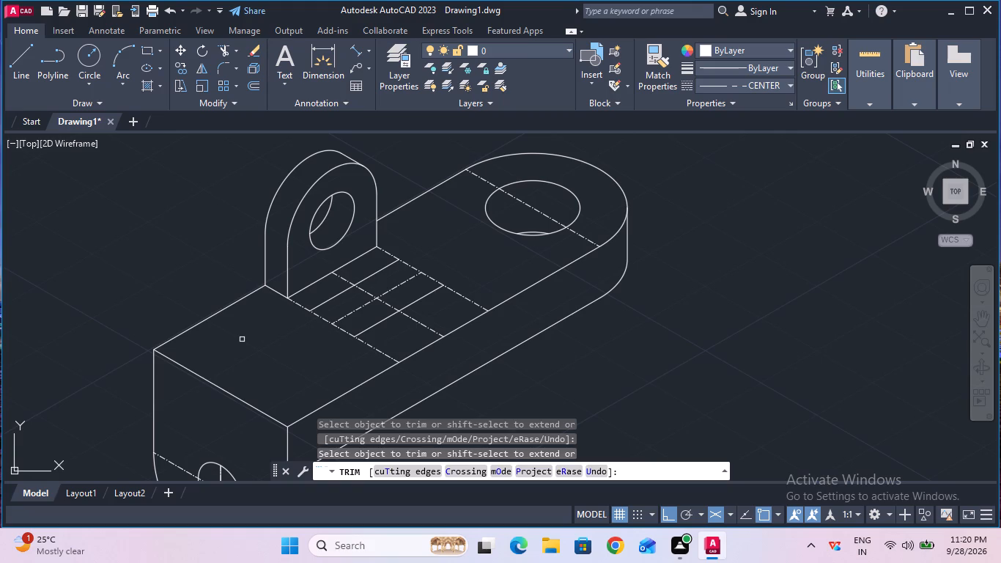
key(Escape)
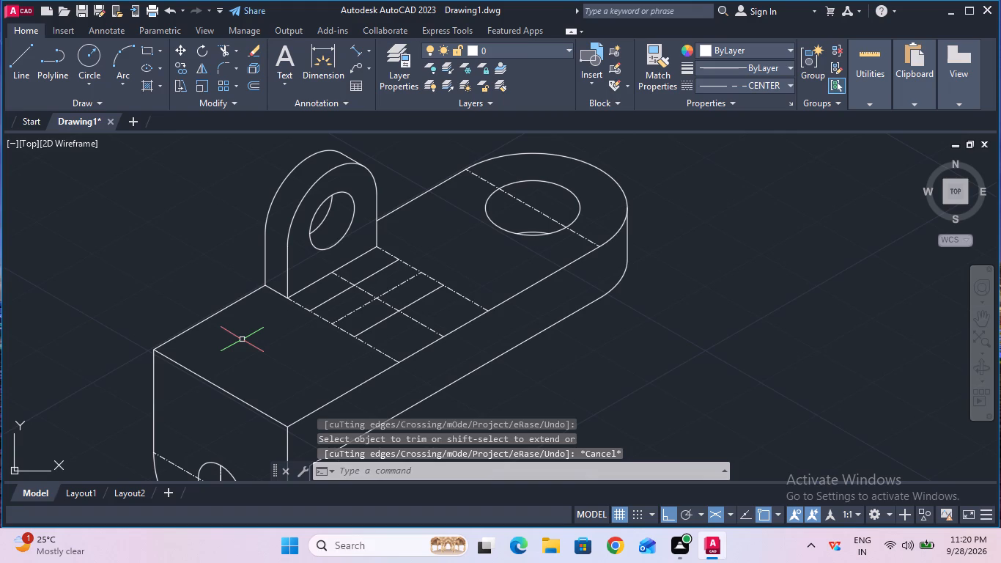
Draw an isocircle of radius 5 mm centred where the lengthwise centre line meets the first transverse centre line.
key(e)
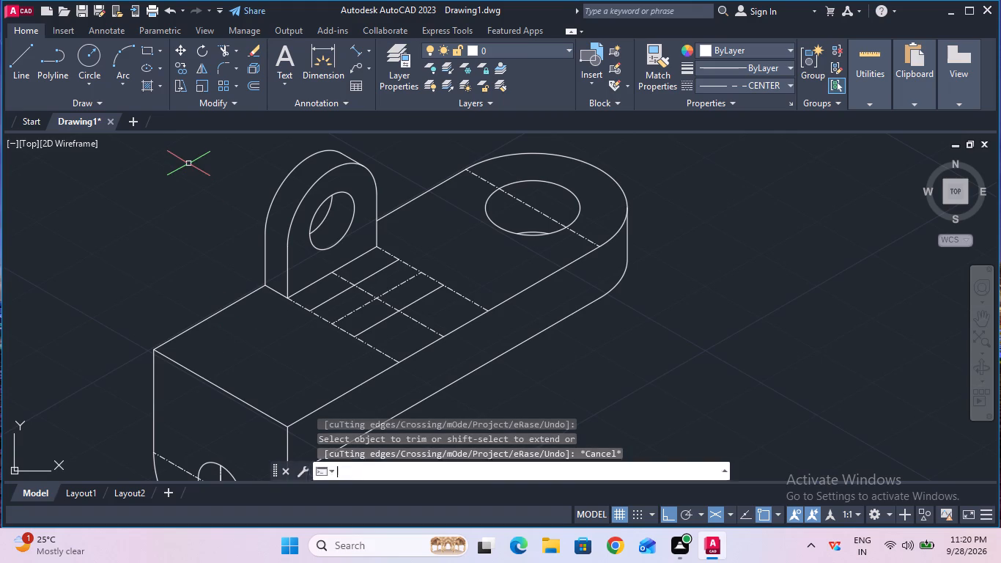
text(ll)
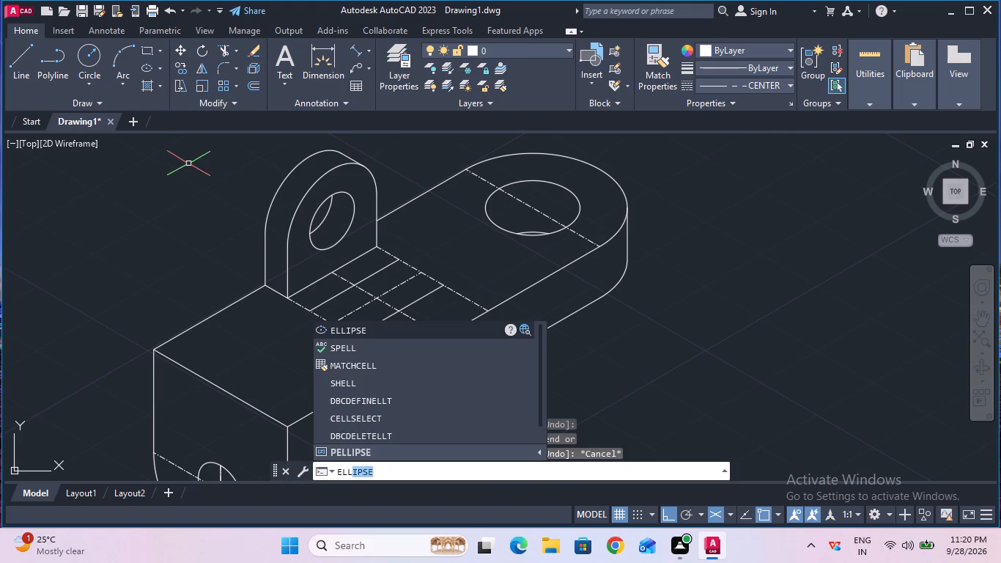
click(358, 330)
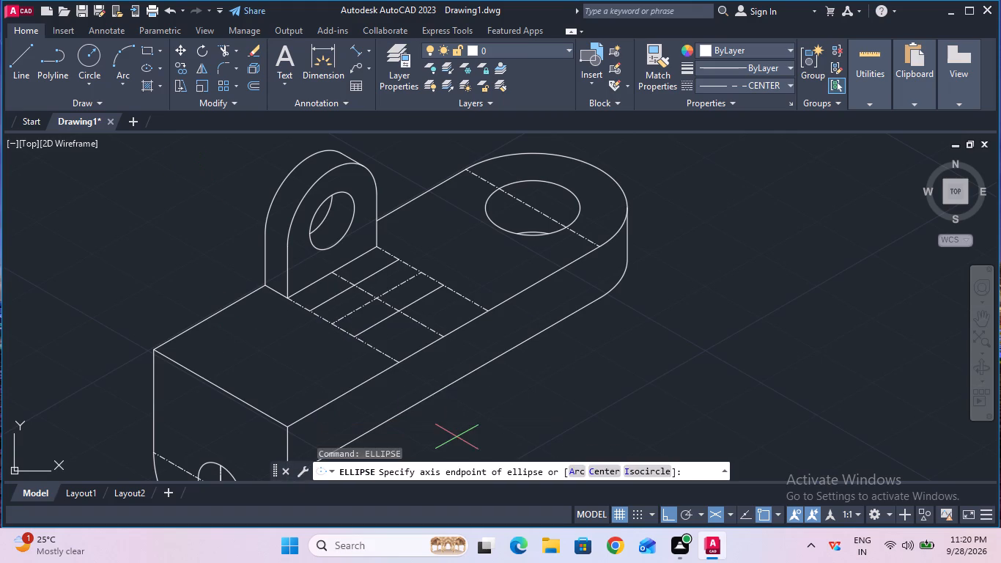
click(634, 471)
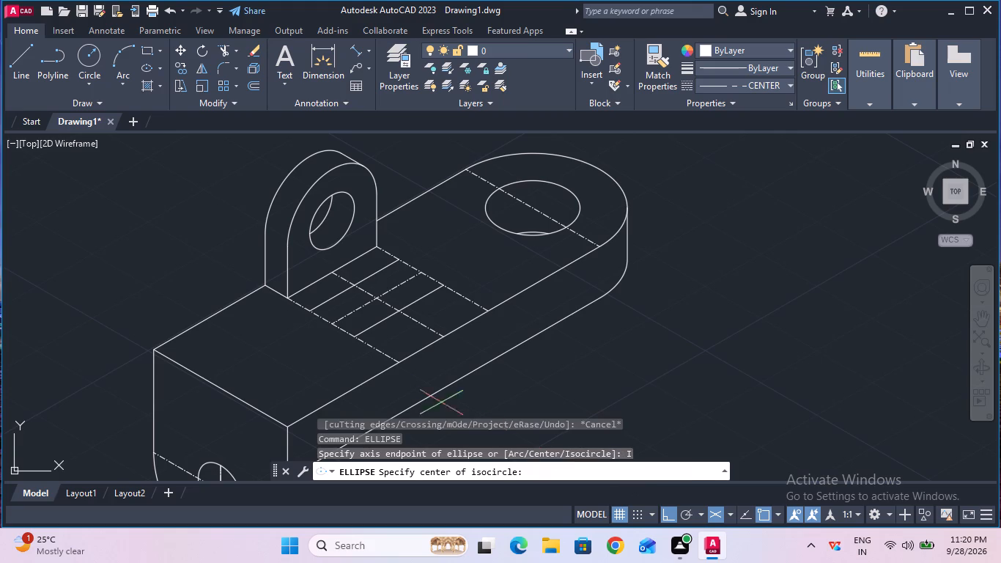
click(335, 321)
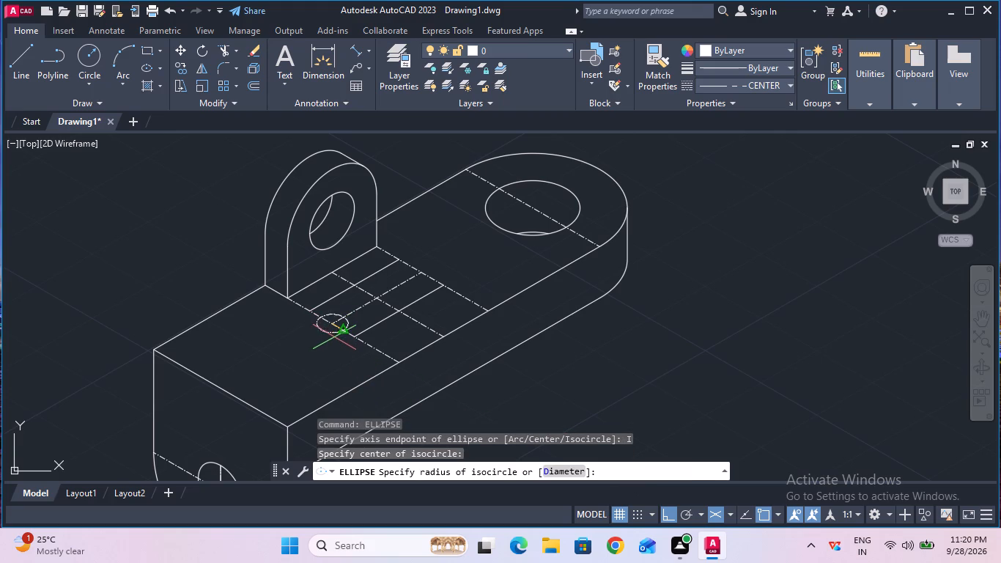
key(5)
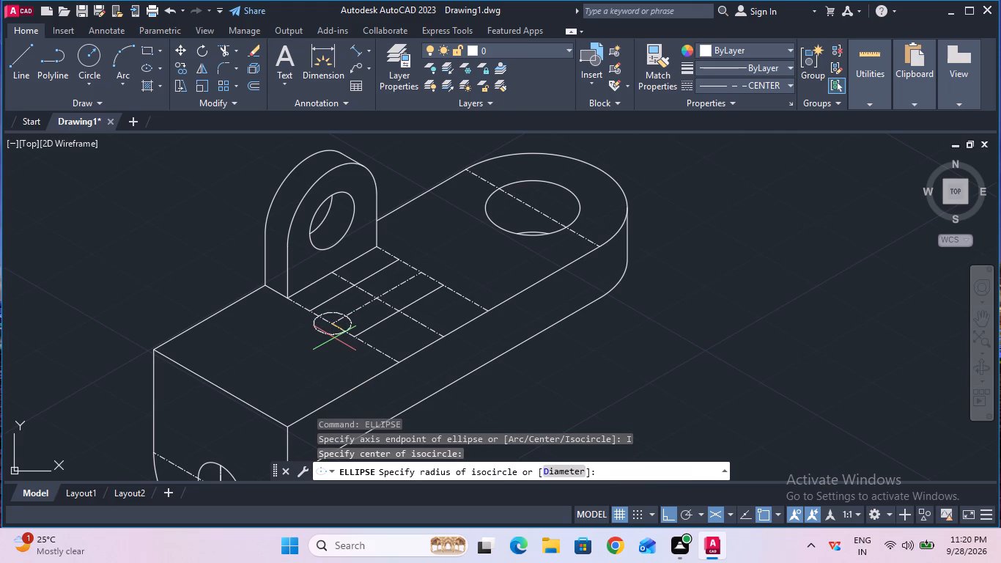
key(Return)
key(Escape)
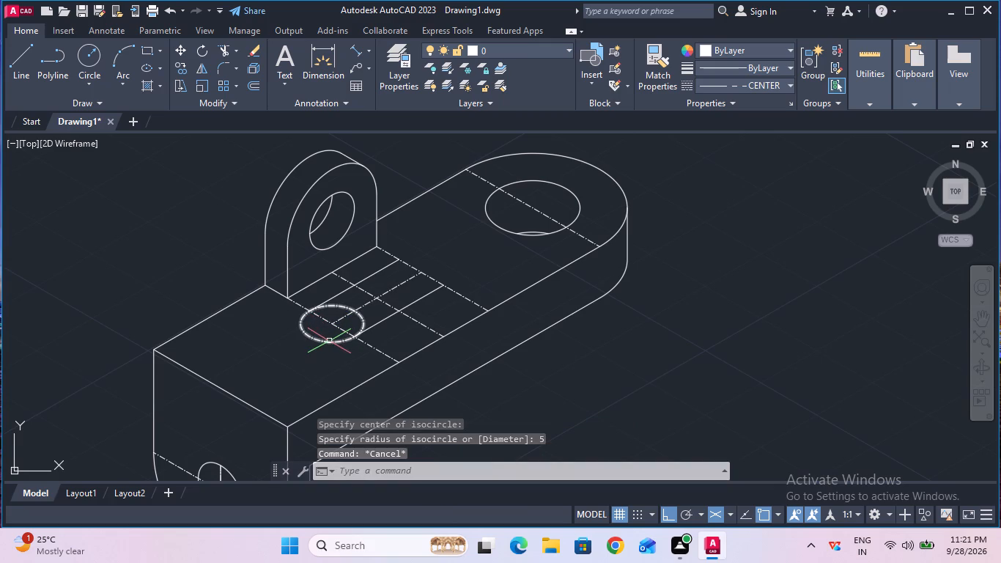
Set the linetype of the new isocircle to ByBlock.
click(329, 341)
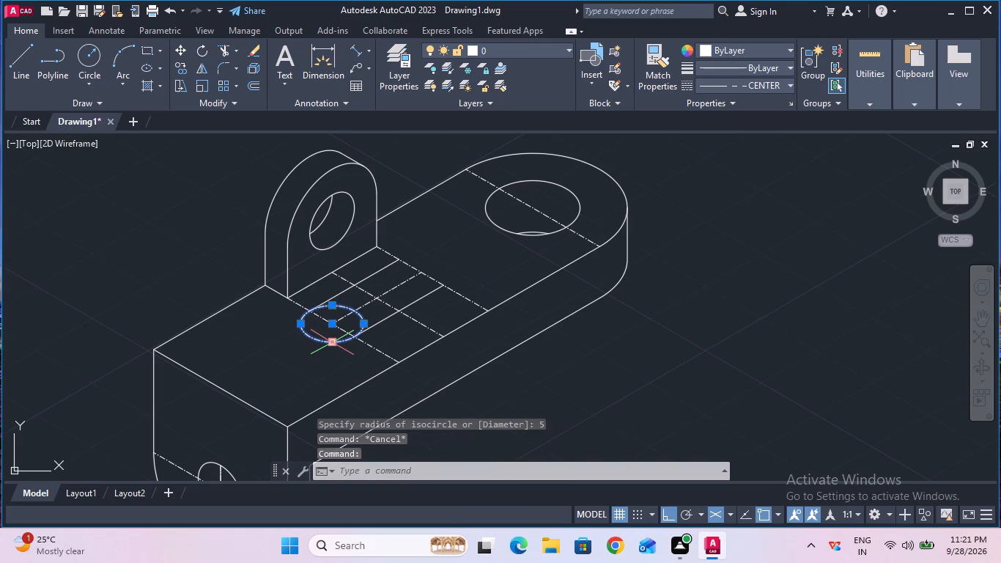
text(pr)
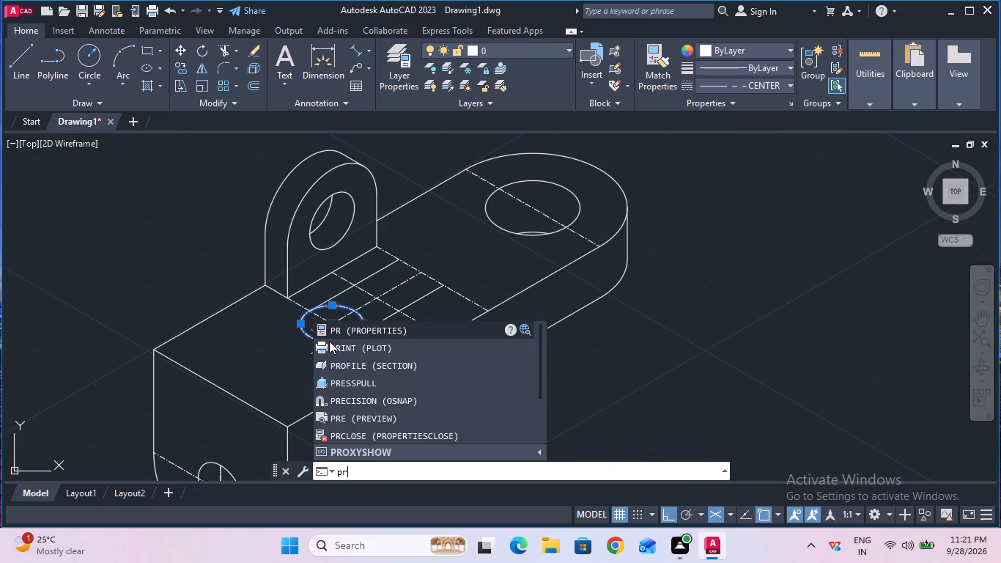
scroll(329, 341, left, 1)
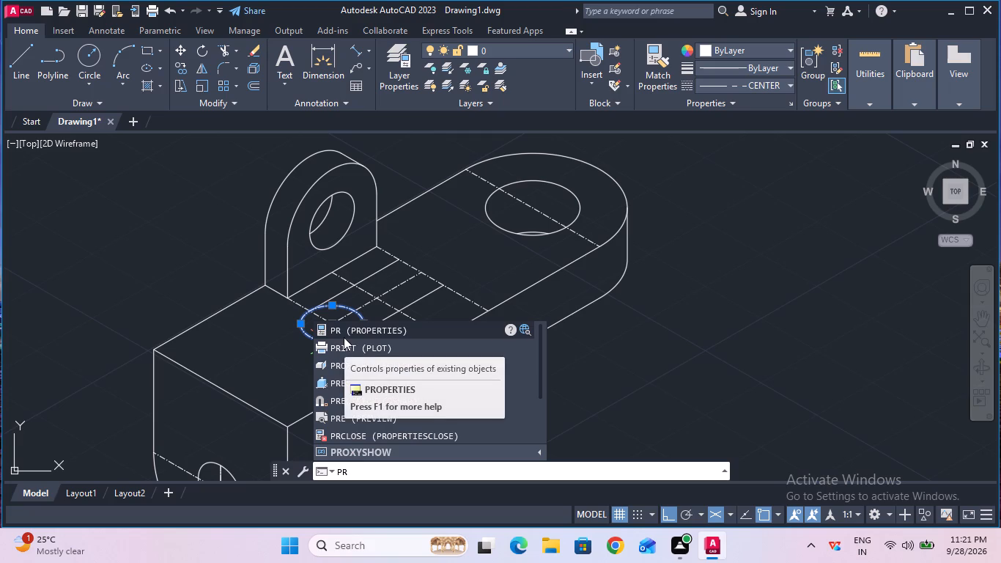
click(377, 325)
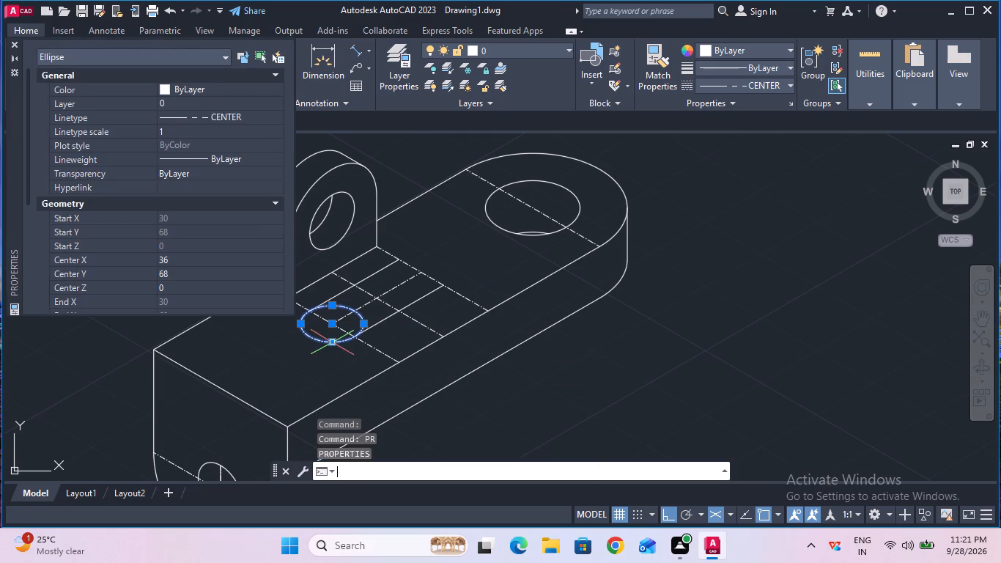
click(240, 113)
click(240, 114)
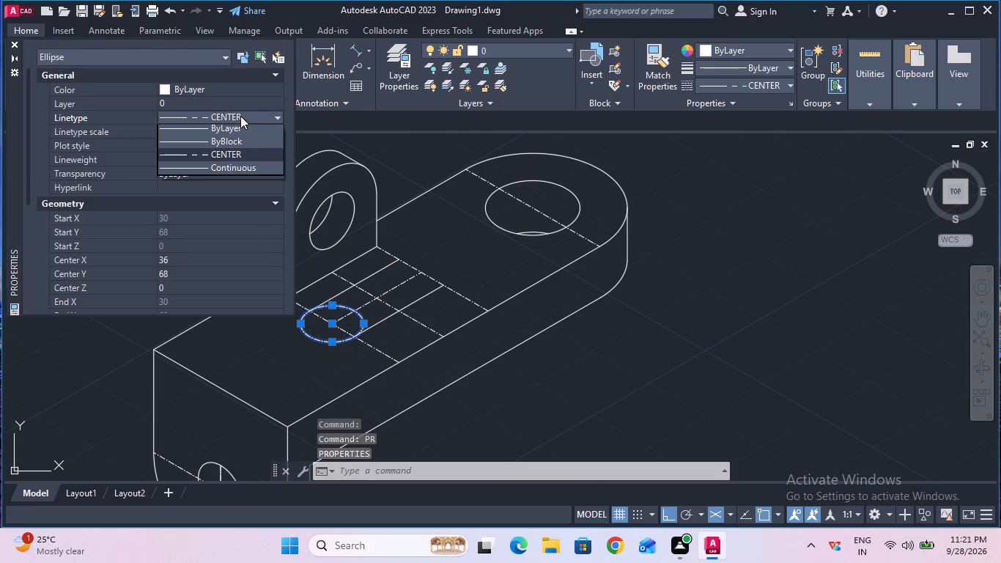
click(244, 141)
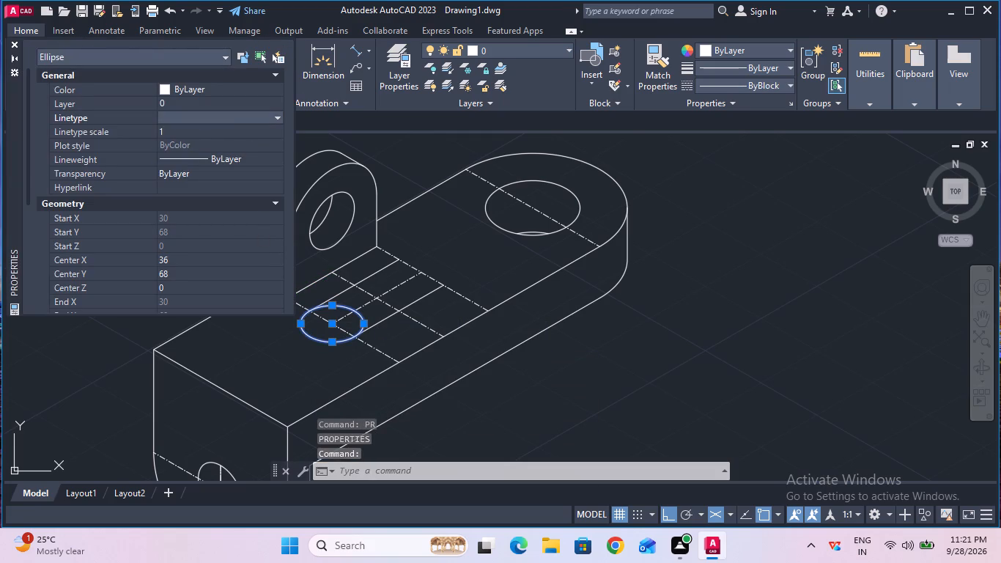
click(15, 45)
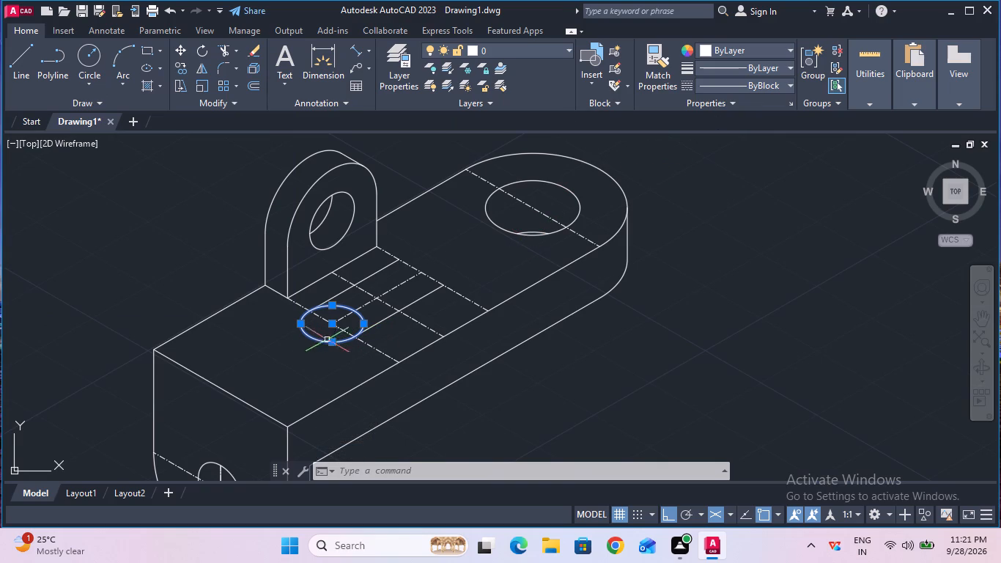
key(Escape)
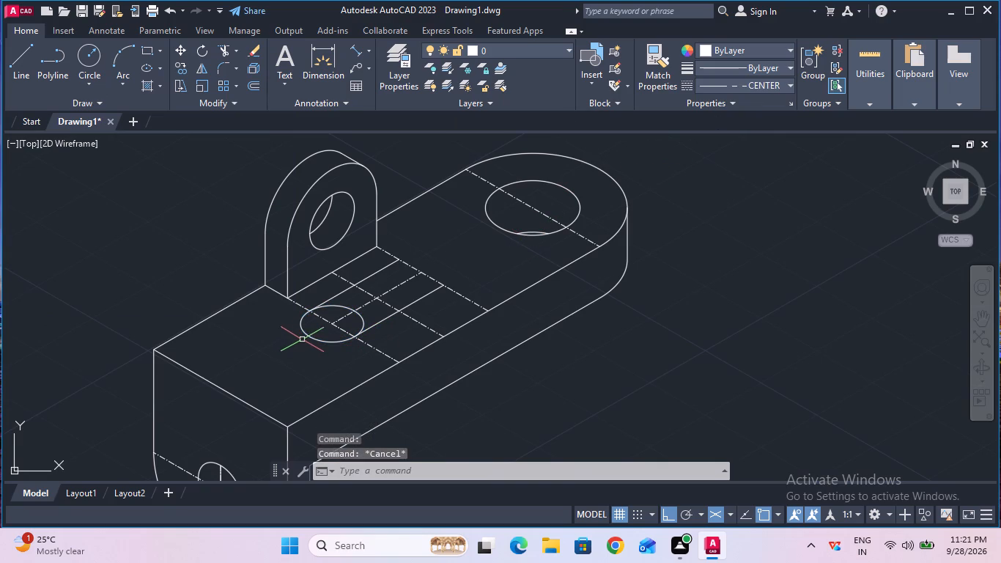
Trim the isocircle's inner portion between the two solid lengthwise lines, leaving only the outer arc as the slot end.
ctrl+scroll(368, 301, up, 2)
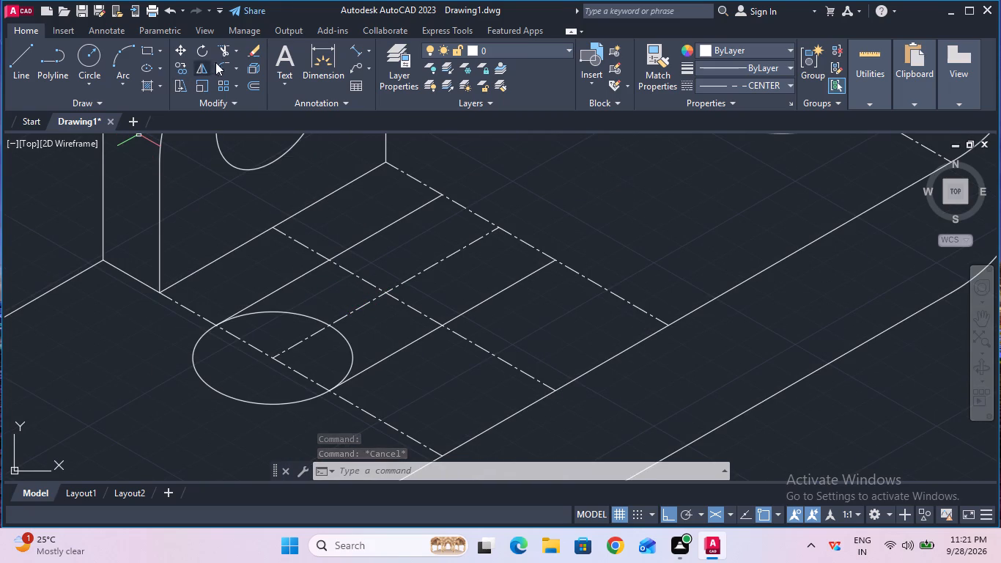
click(226, 46)
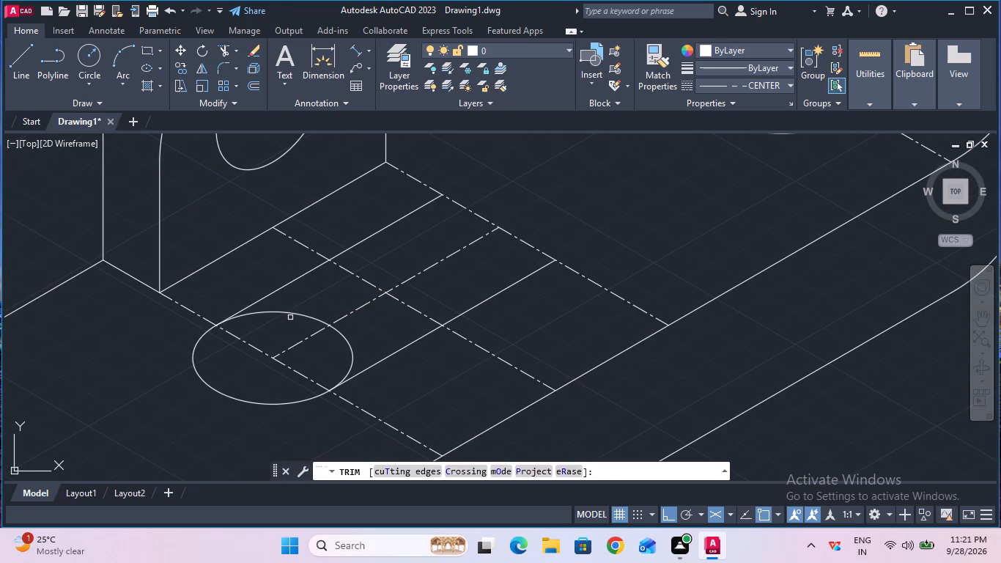
click(292, 314)
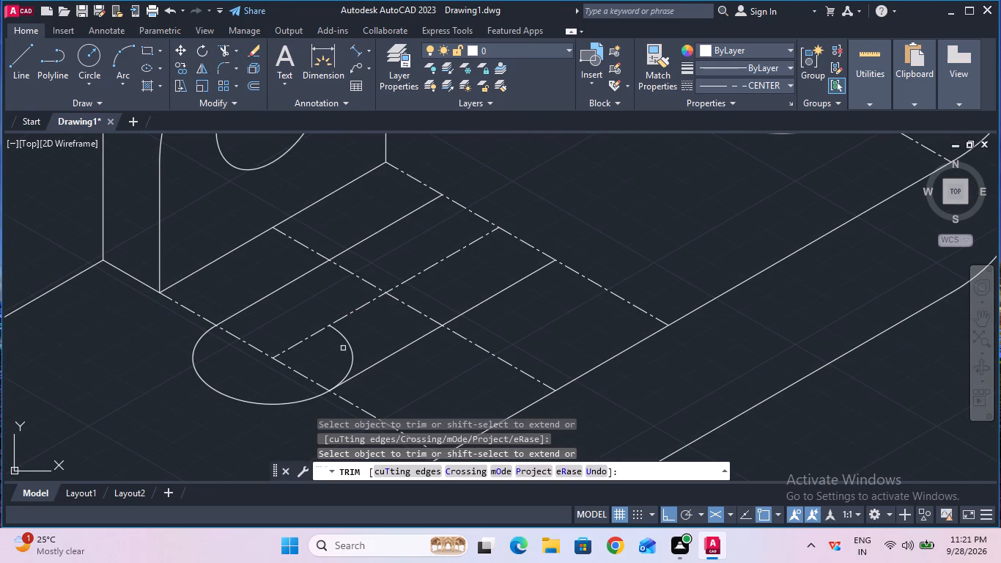
click(350, 351)
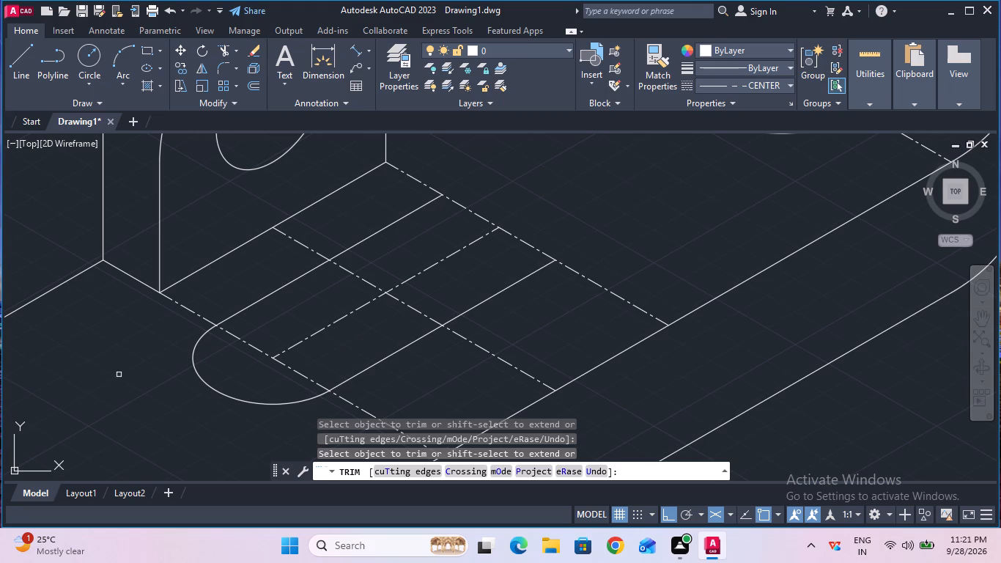
key(Escape)
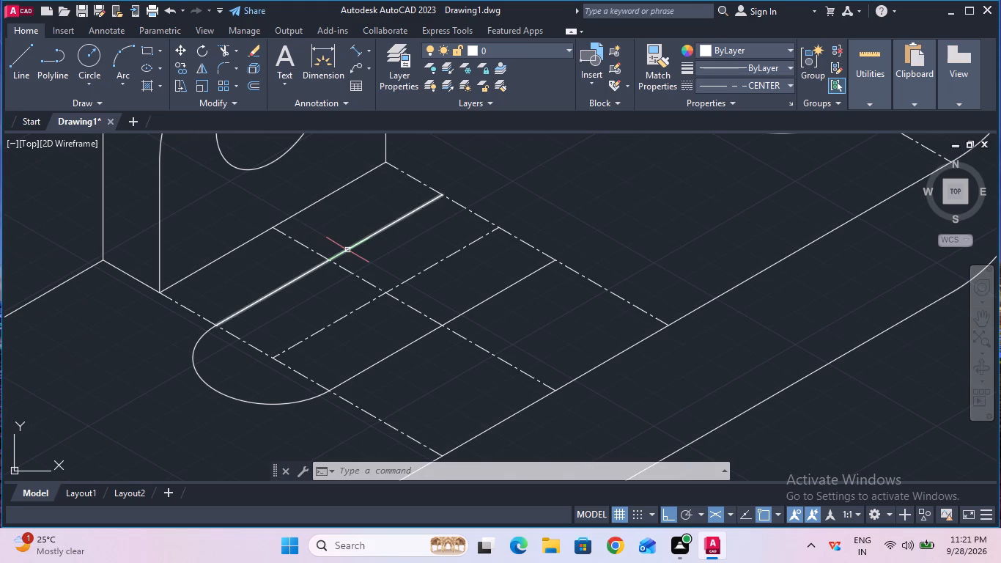
Draw an isocircle of radius 5 mm centred where the lengthwise centre line meets the transverse centre line nearest the round-ended base hole.
text(ell)
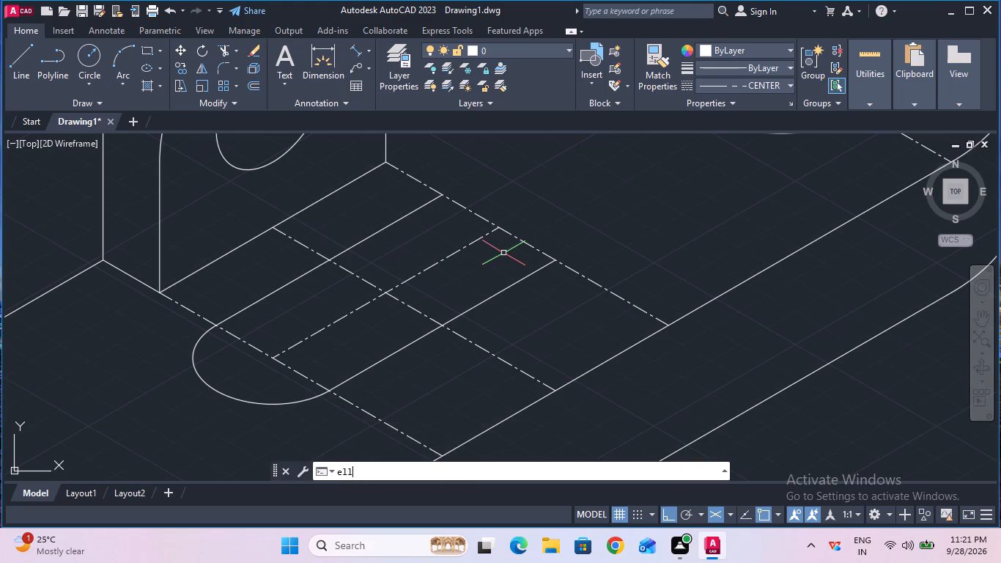
click(425, 326)
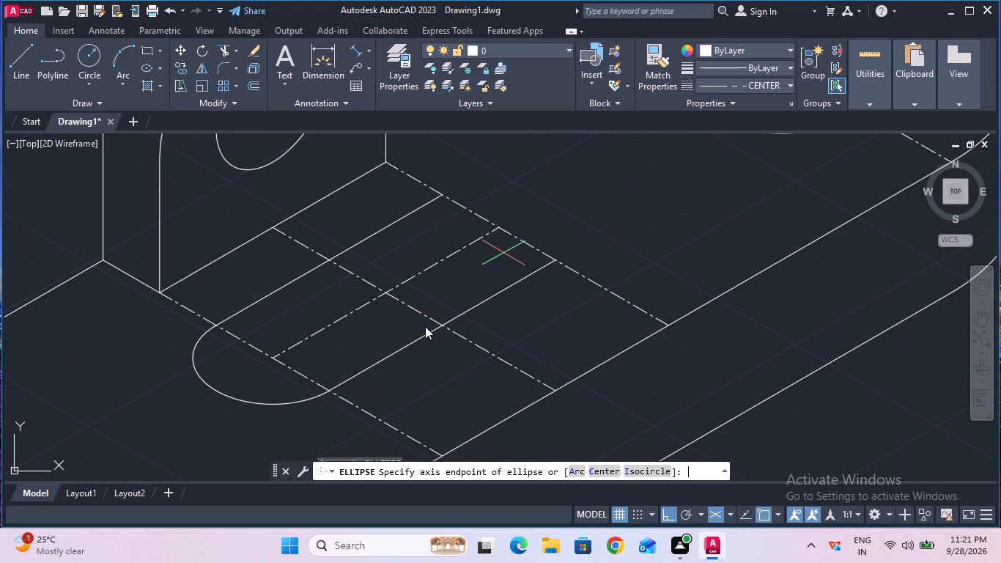
click(649, 468)
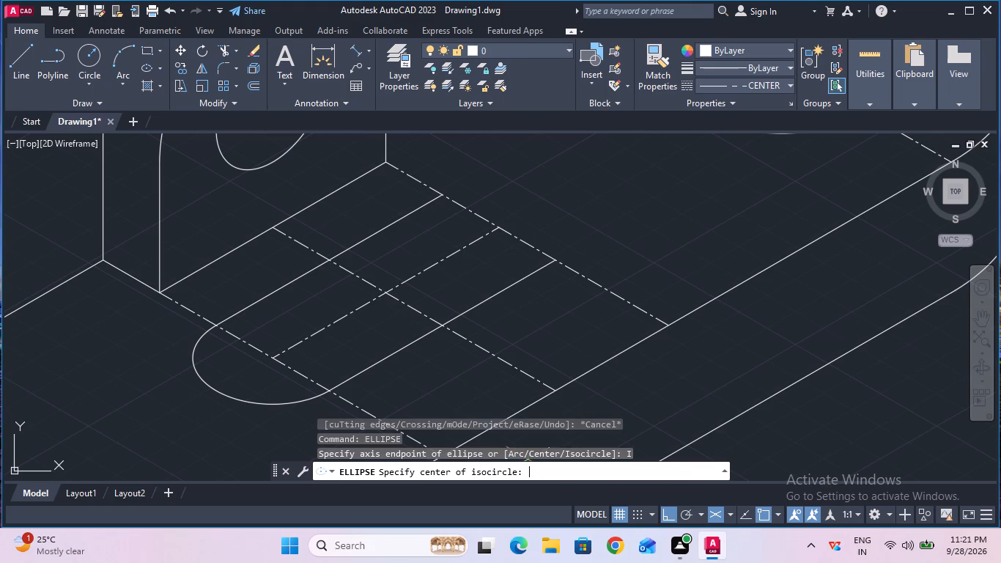
click(495, 229)
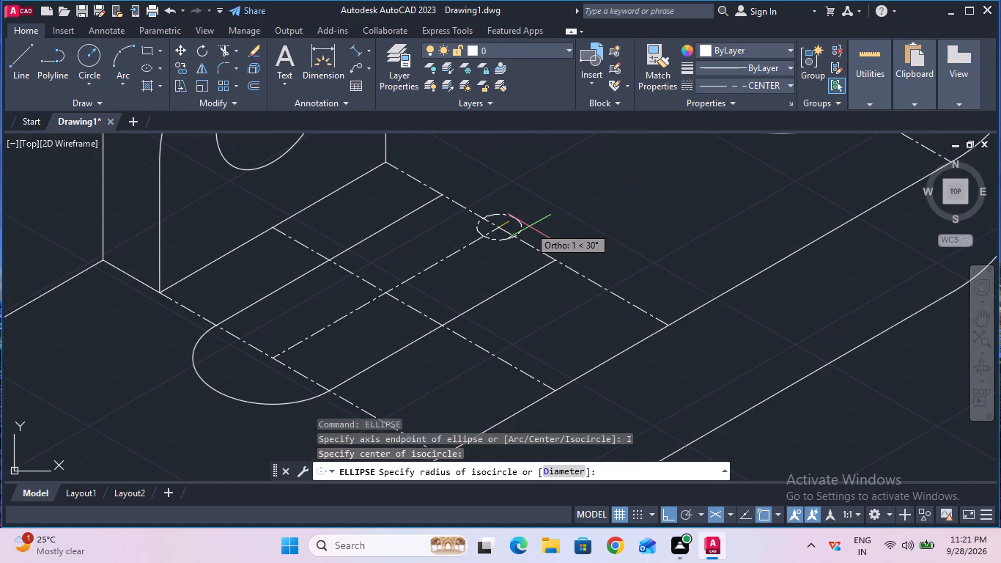
key(5)
key(Return)
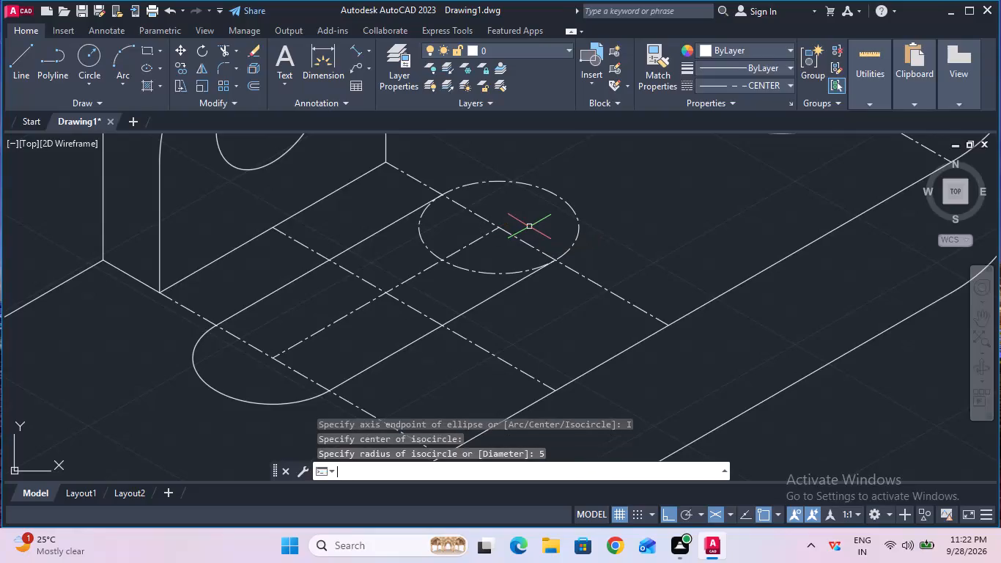
key(Escape)
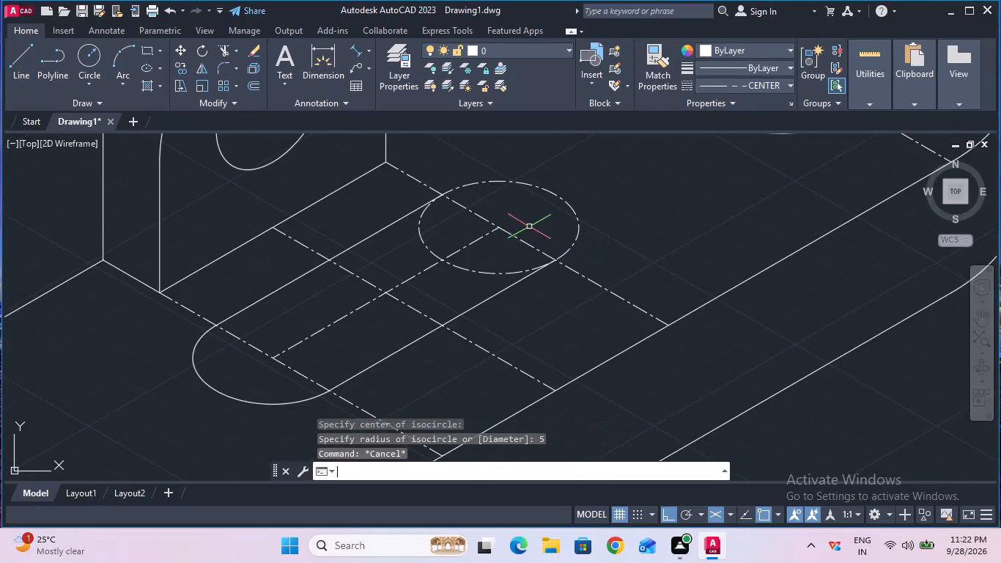
Set the linetype of the new radius 5 mm isocircle to ByBlock.
click(746, 84)
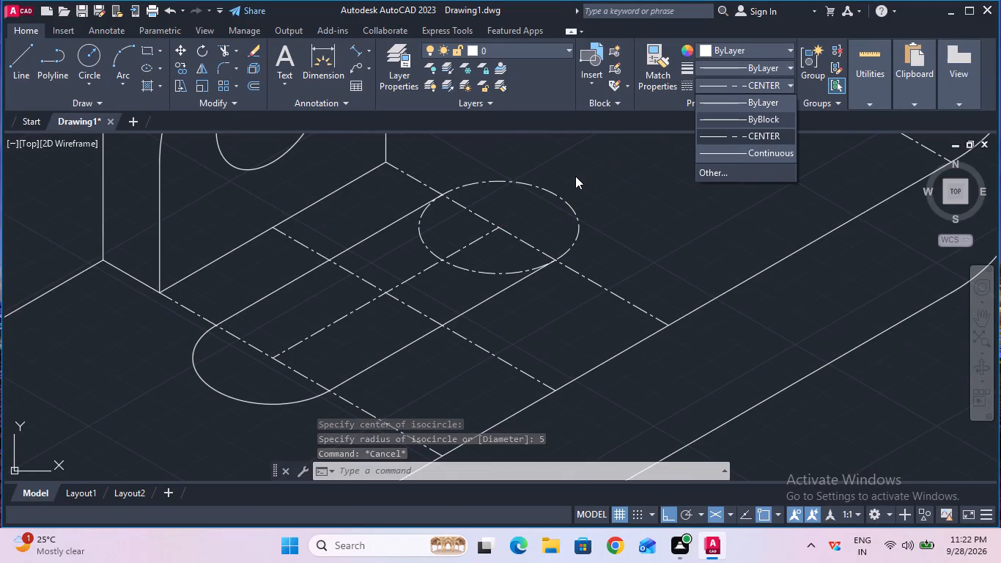
click(570, 185)
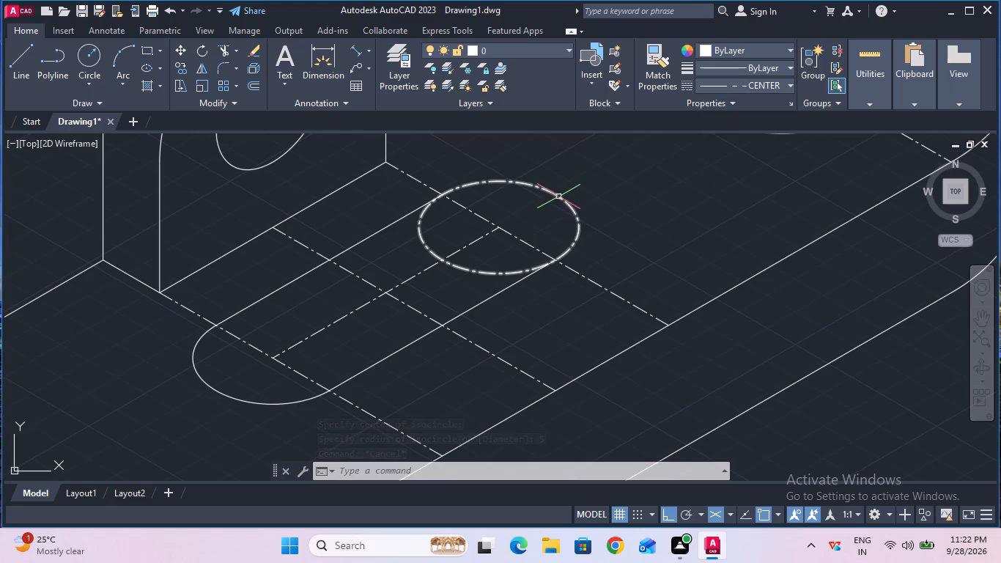
click(558, 195)
click(723, 83)
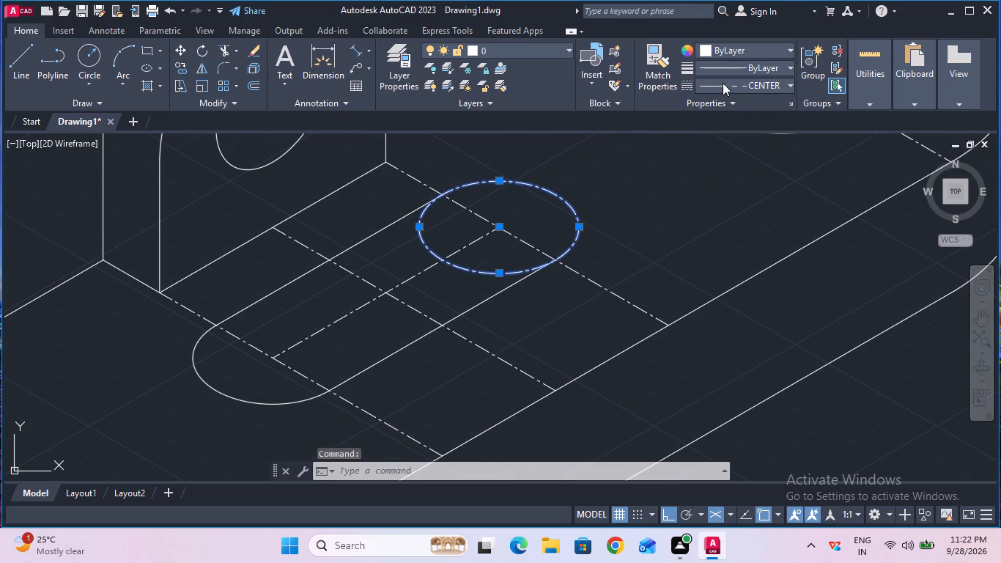
click(726, 114)
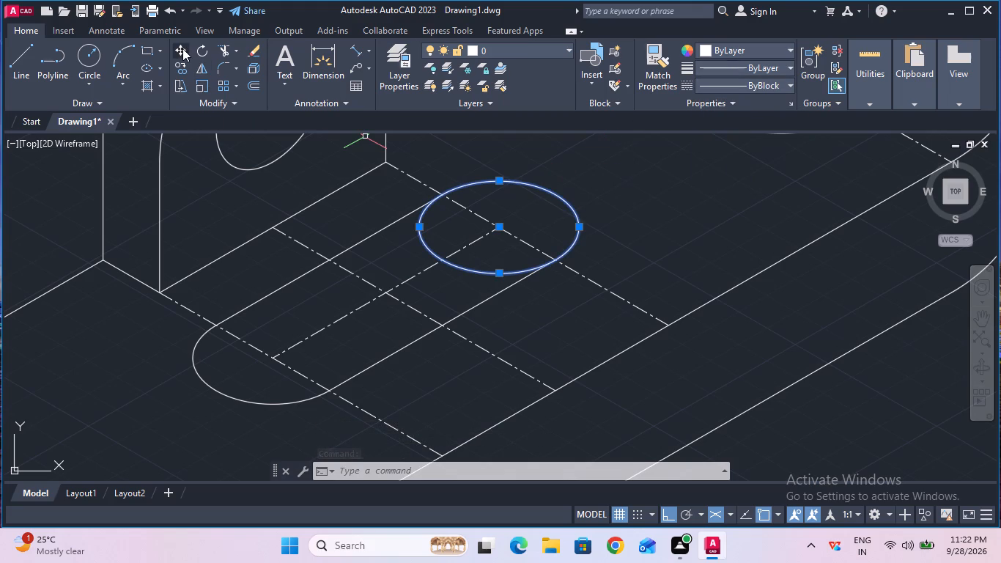
Trim the isocircle's inner portion between the two solid lengthwise lines, leaving only the outer arc to close the slot.
click(221, 49)
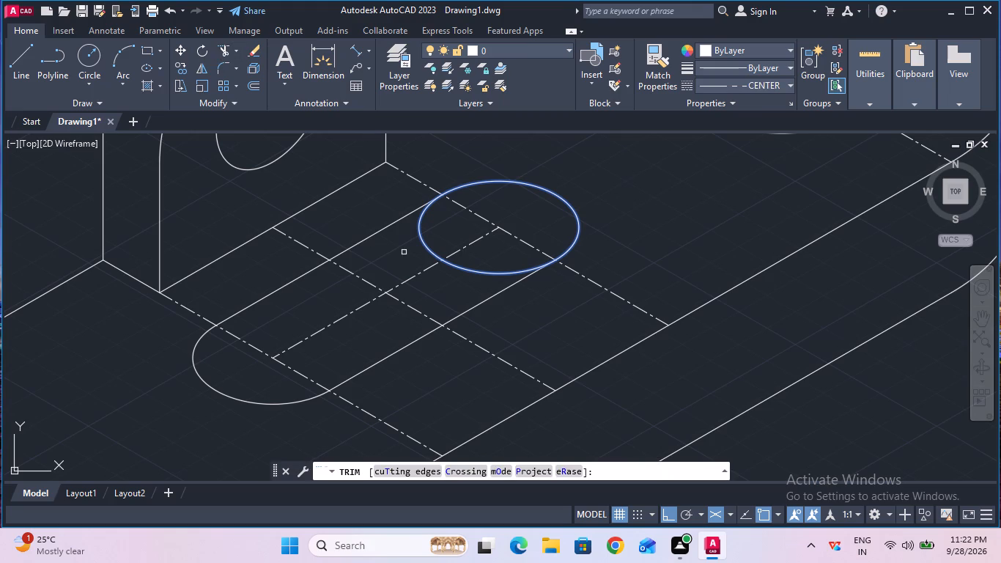
key(Escape)
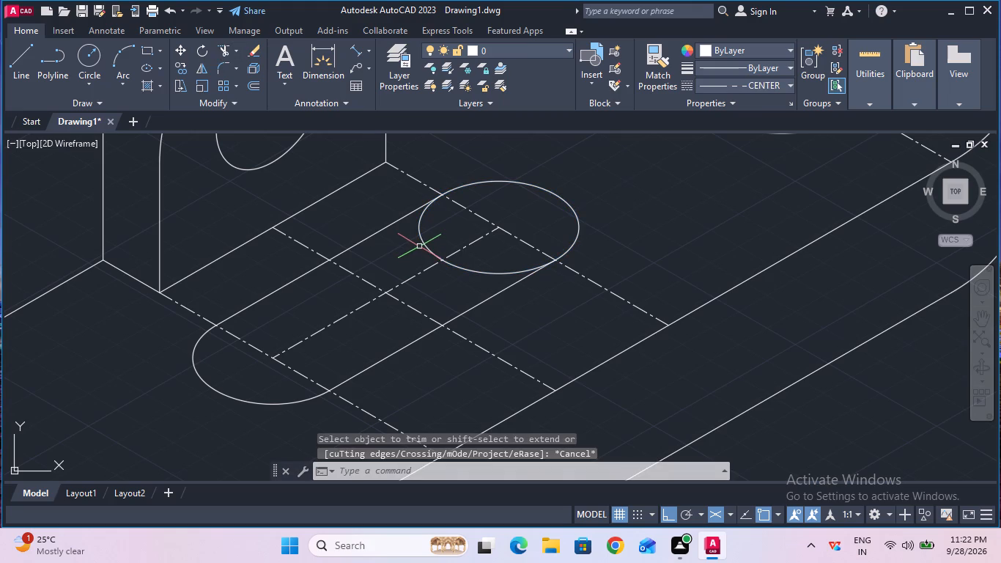
click(225, 49)
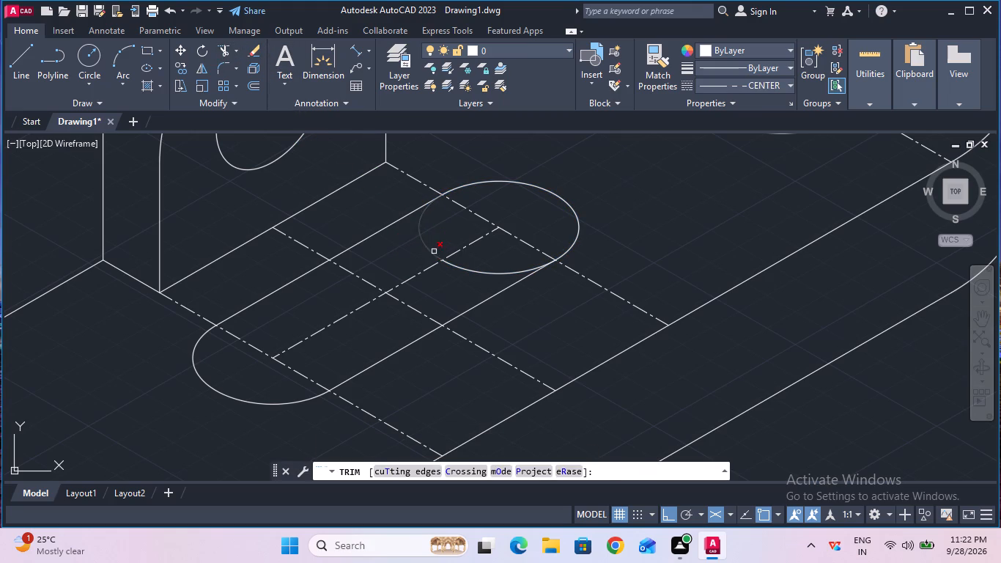
click(431, 250)
click(470, 272)
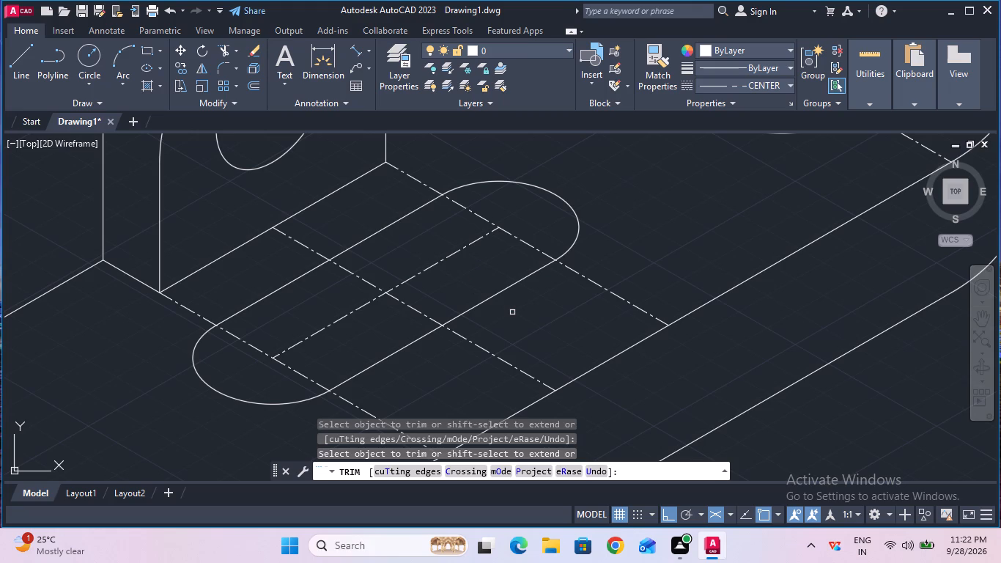
key(Escape)
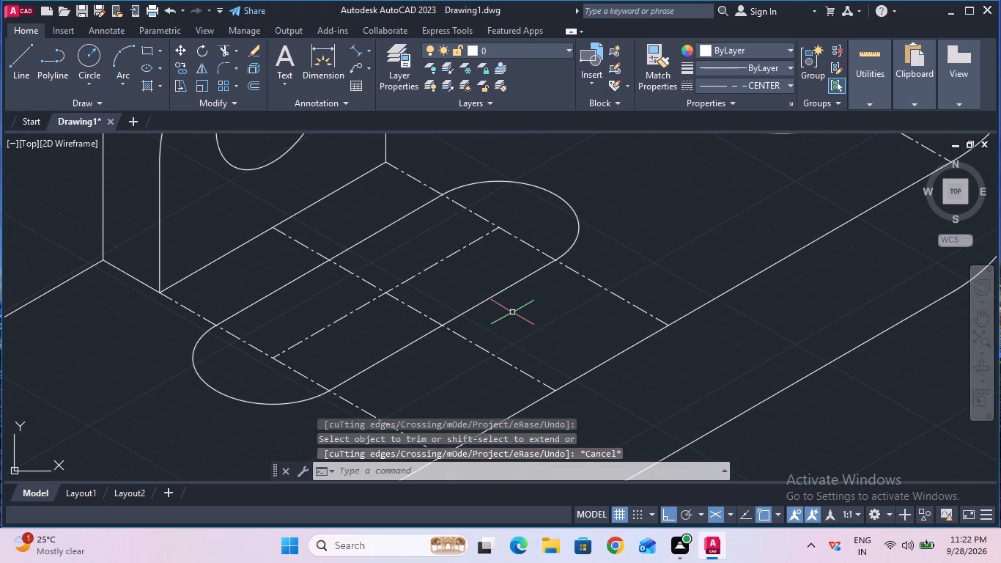
On the right isoplane, draw a 10 mm vertical centre line down the base's side face from the first transverse centre line's end.
ctrl+scroll(512, 312, down, 2)
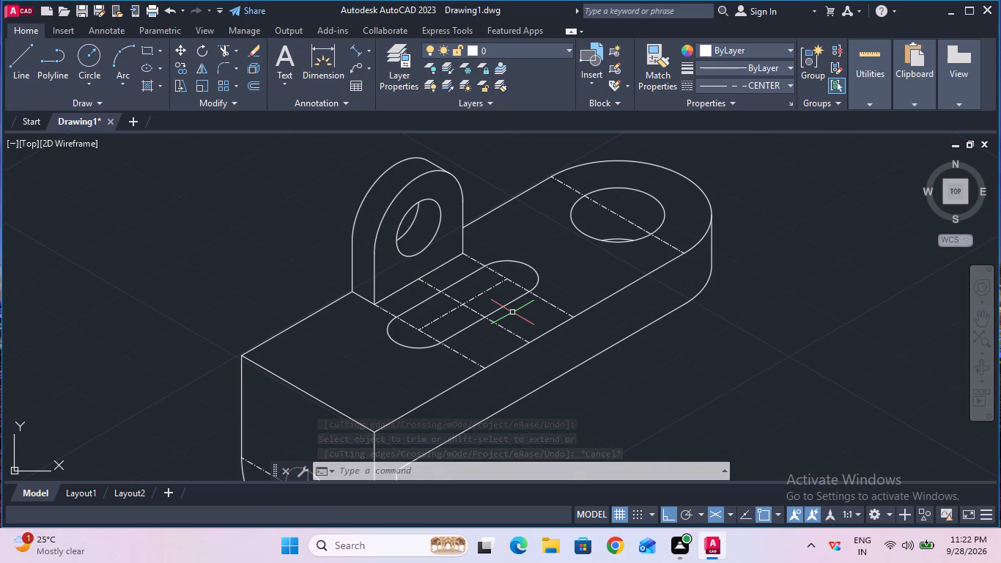
ctrl+scroll(512, 312, down, 1)
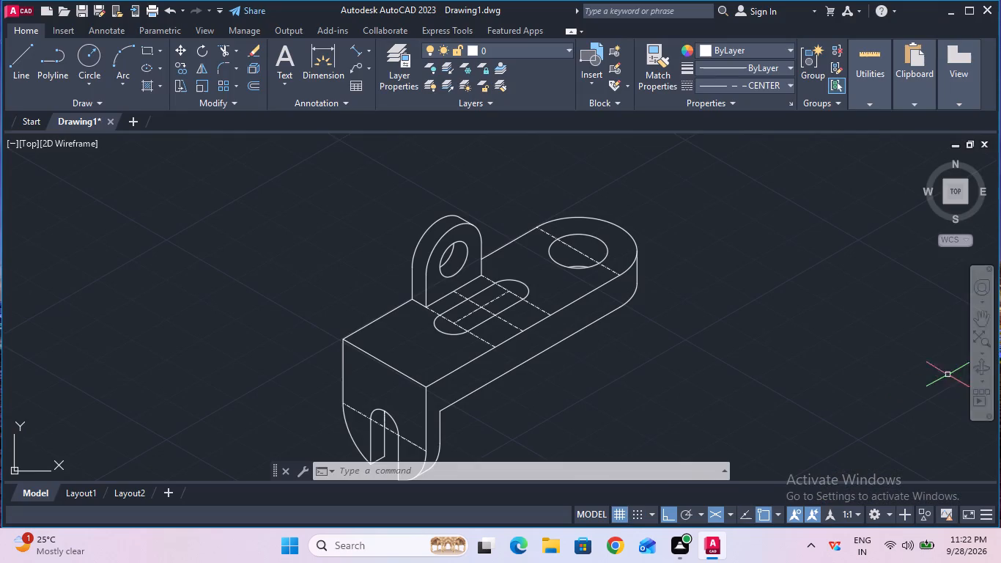
click(991, 325)
drag(726, 353, 723, 318)
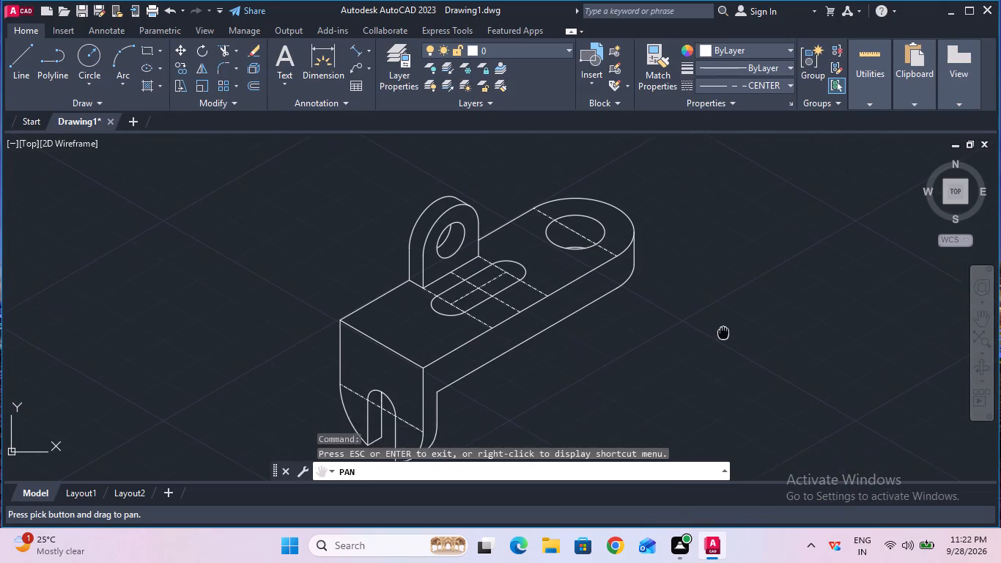
drag(723, 318, 721, 312)
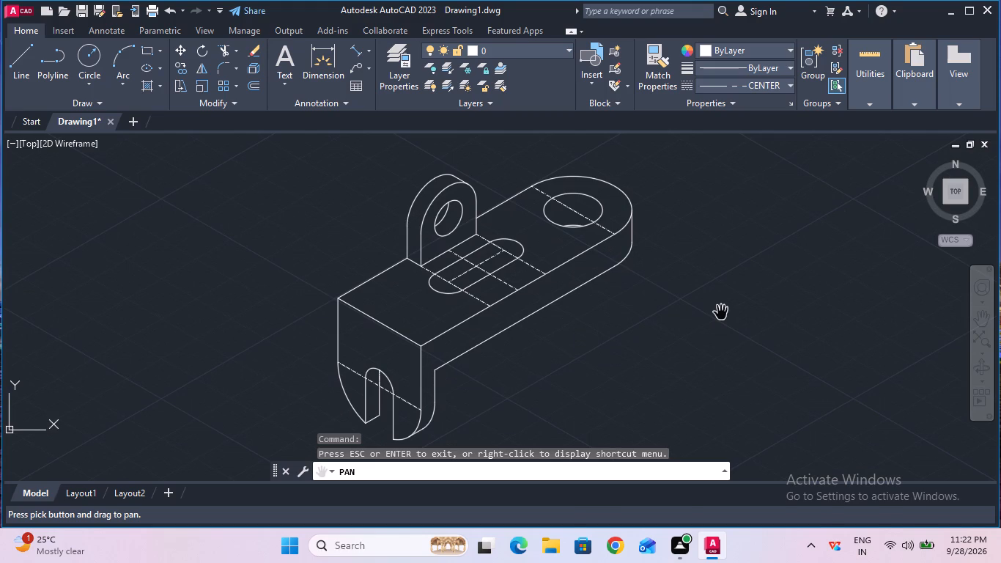
key(Escape)
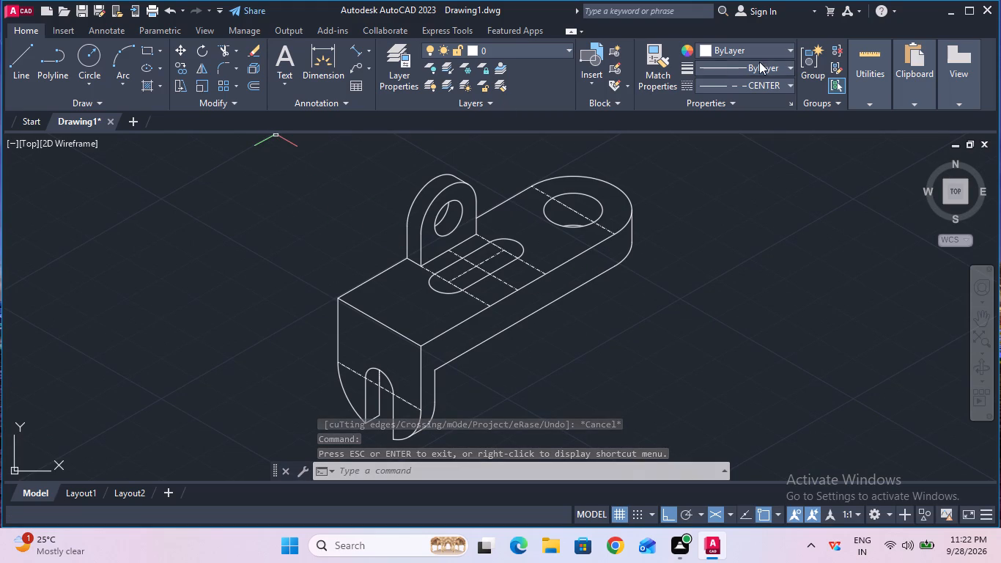
click(26, 86)
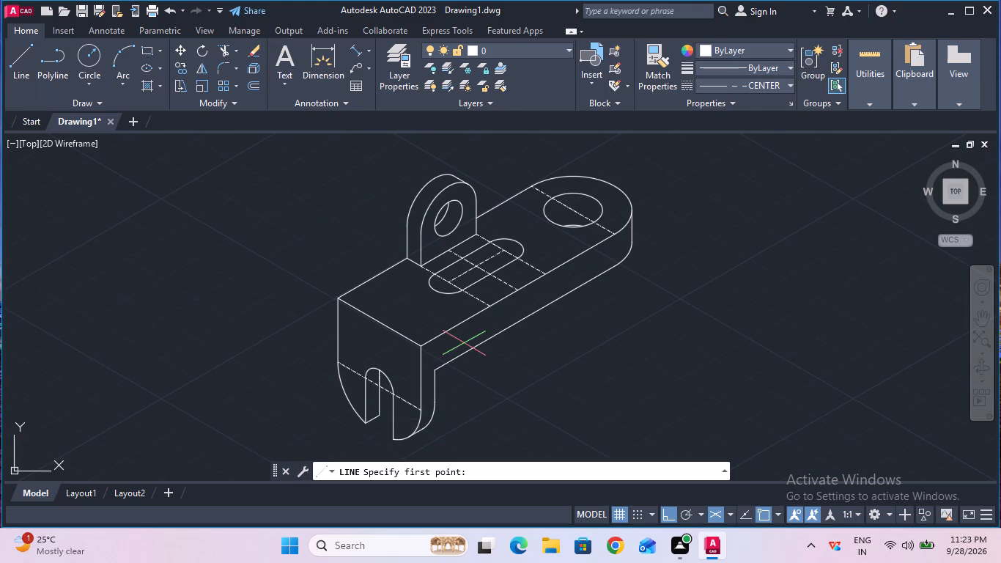
click(490, 309)
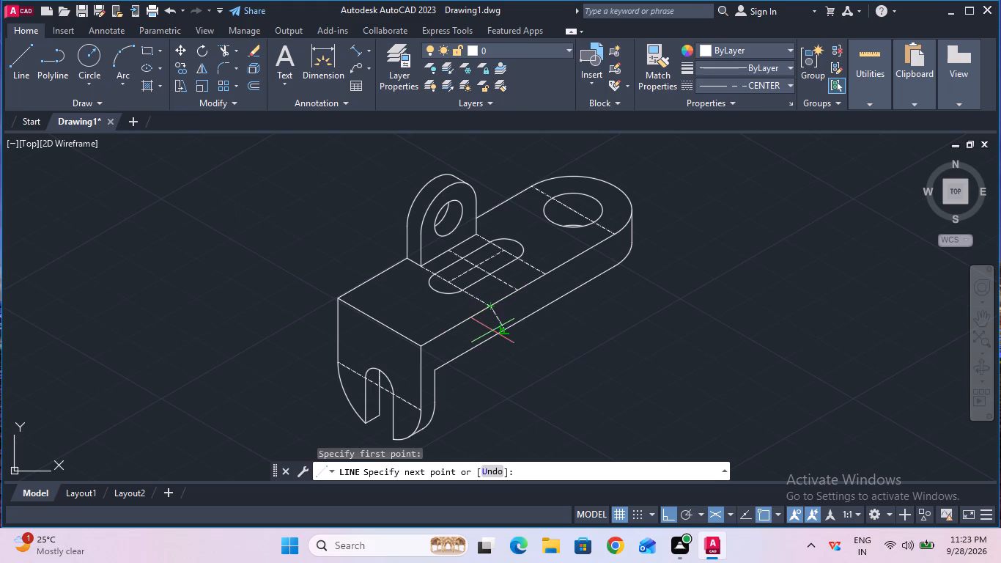
key(F5)
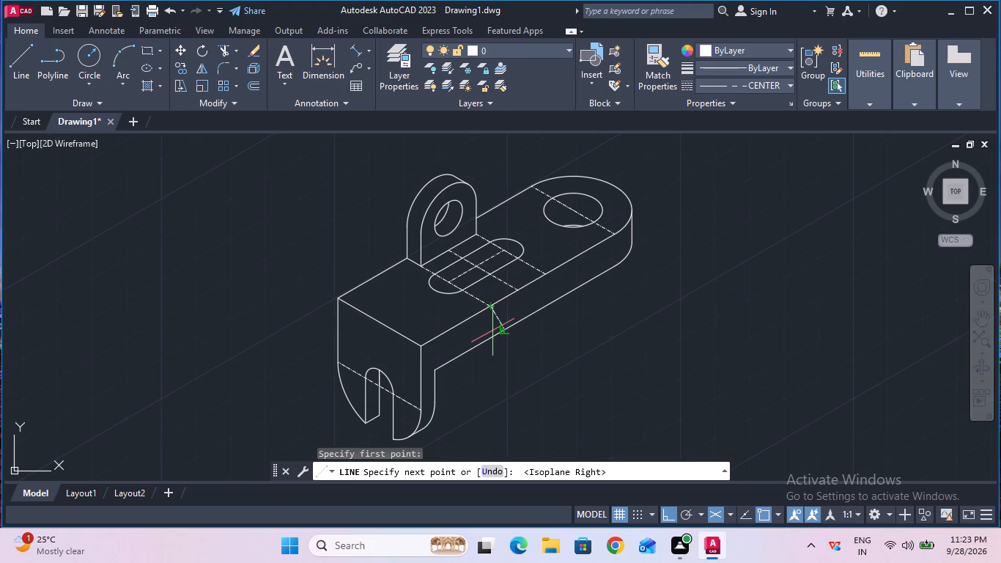
key(1)
key(0)
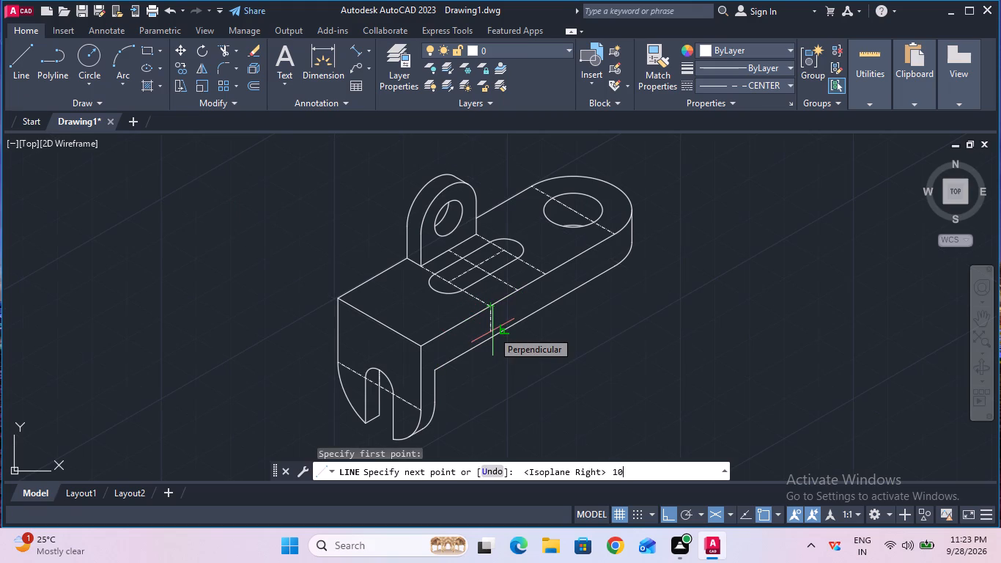
key(Return)
key(Escape)
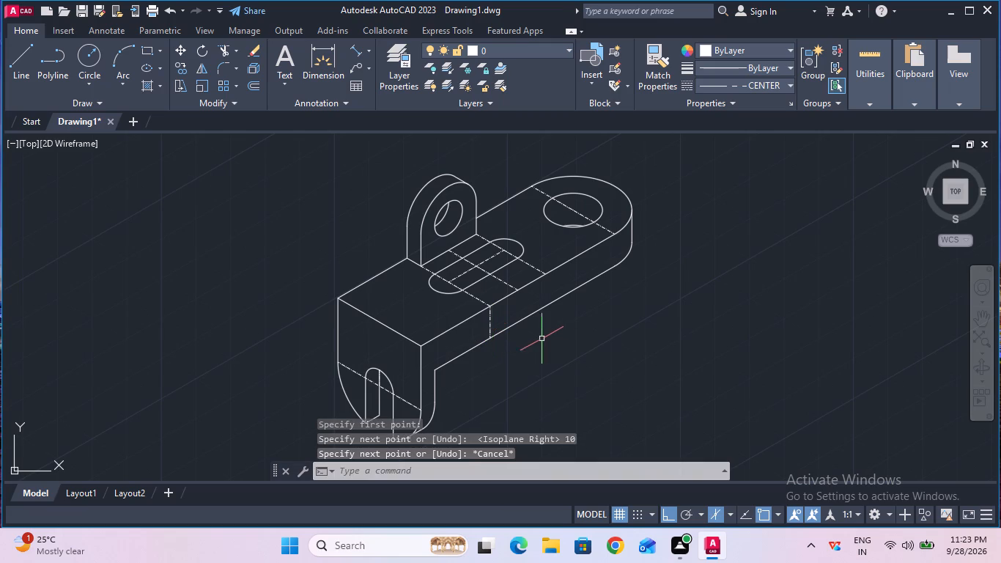
click(517, 319)
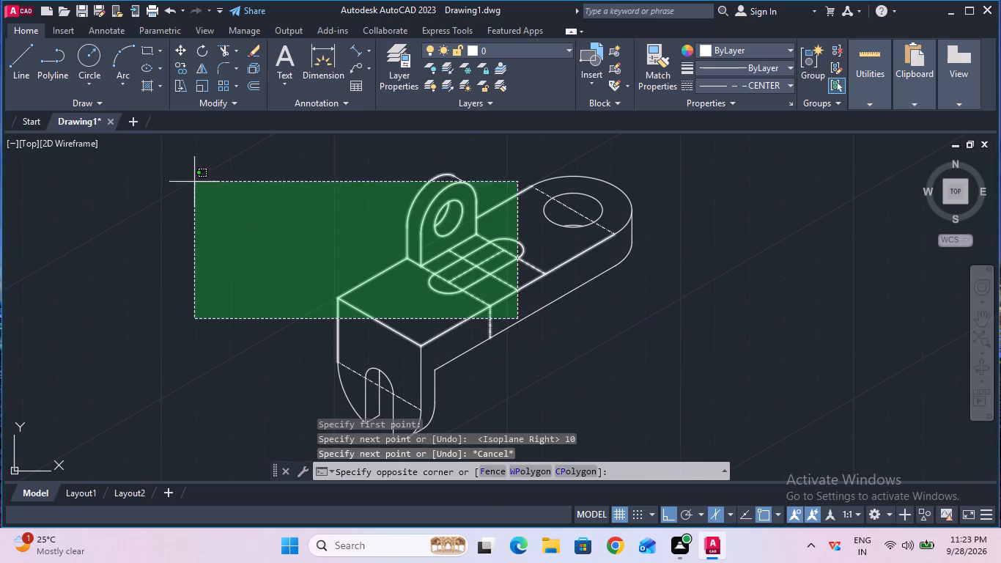
click(531, 345)
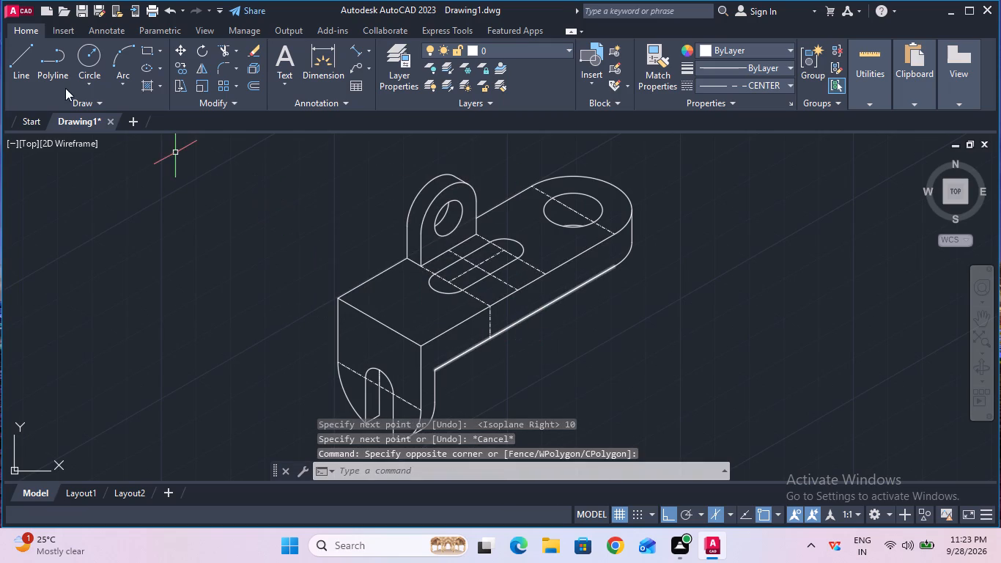
Draw a 10 mm vertical centre line down the base's side face from the end of the middle transverse centre line.
click(23, 77)
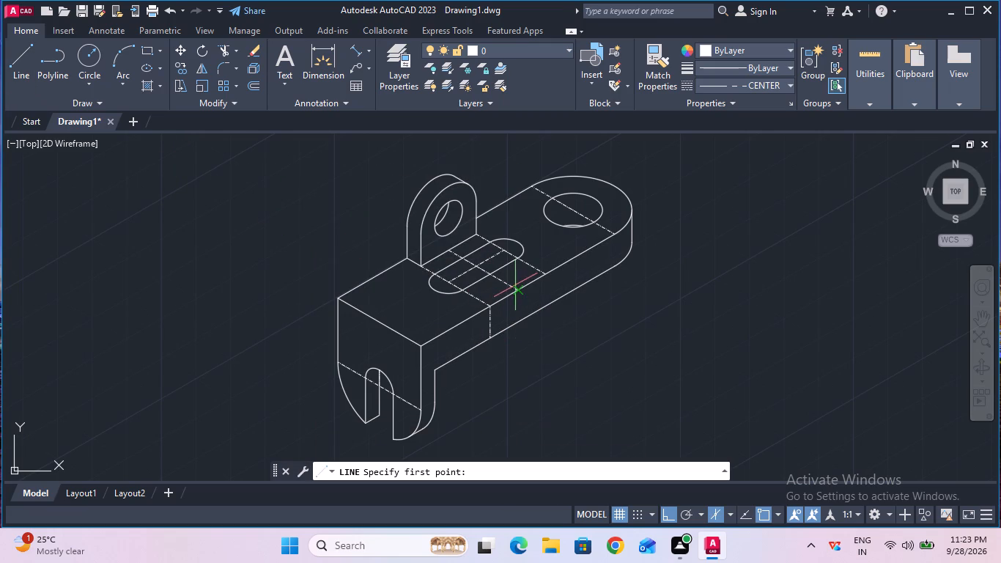
click(522, 290)
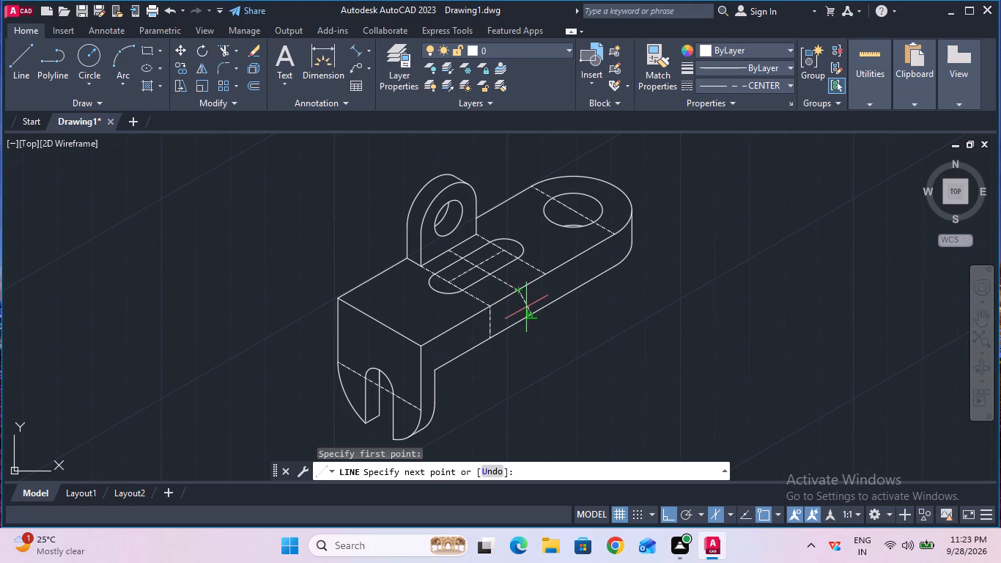
key(1)
key(0)
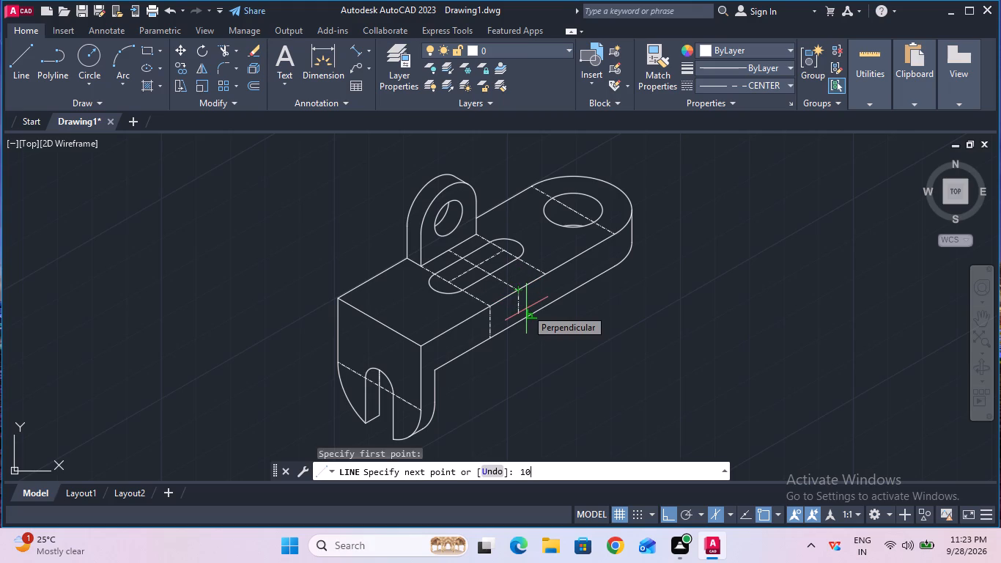
key(Return)
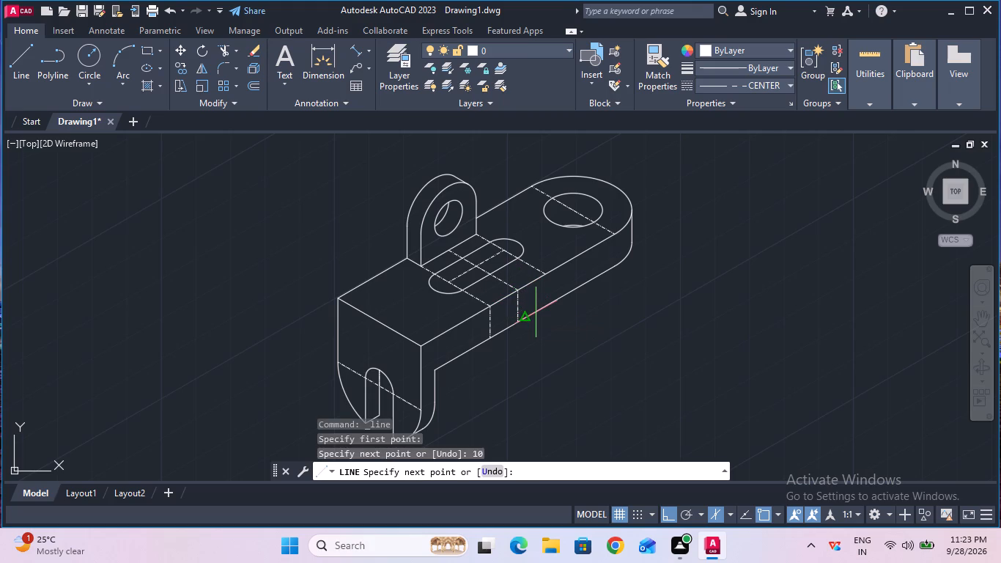
key(Escape)
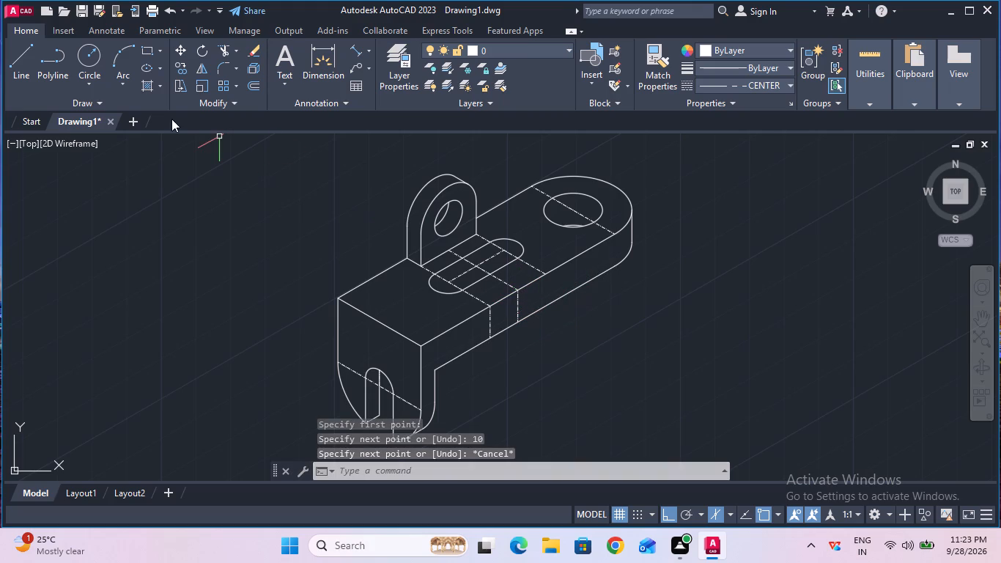
Draw a 10 mm vertical centre line down the base's side face from the end of the third transverse centre line.
click(10, 62)
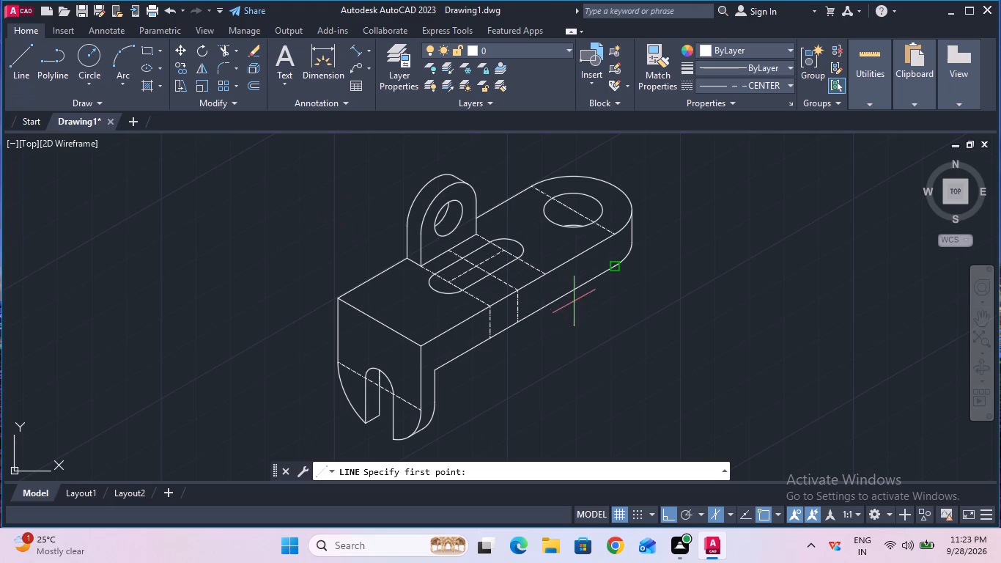
click(544, 276)
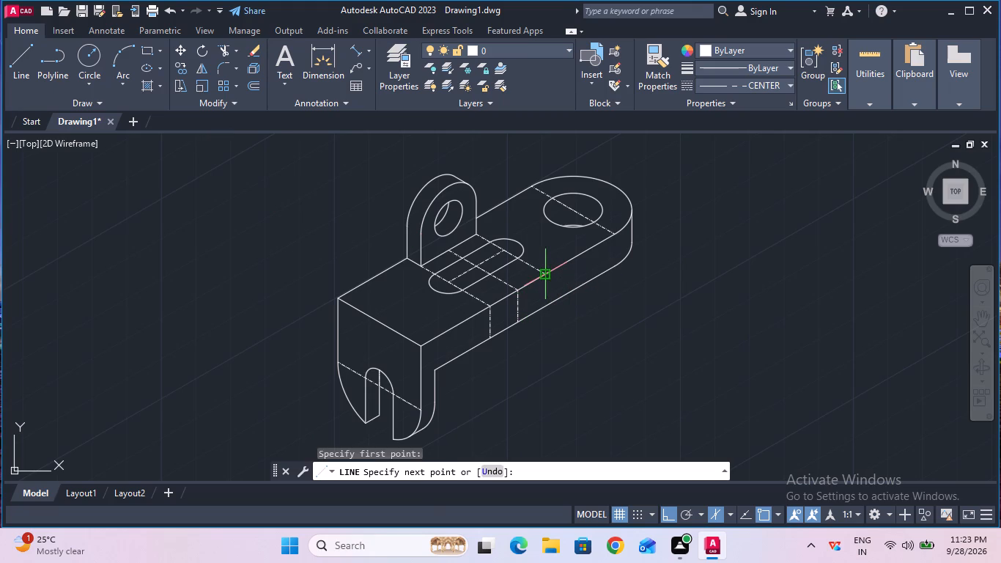
key(1)
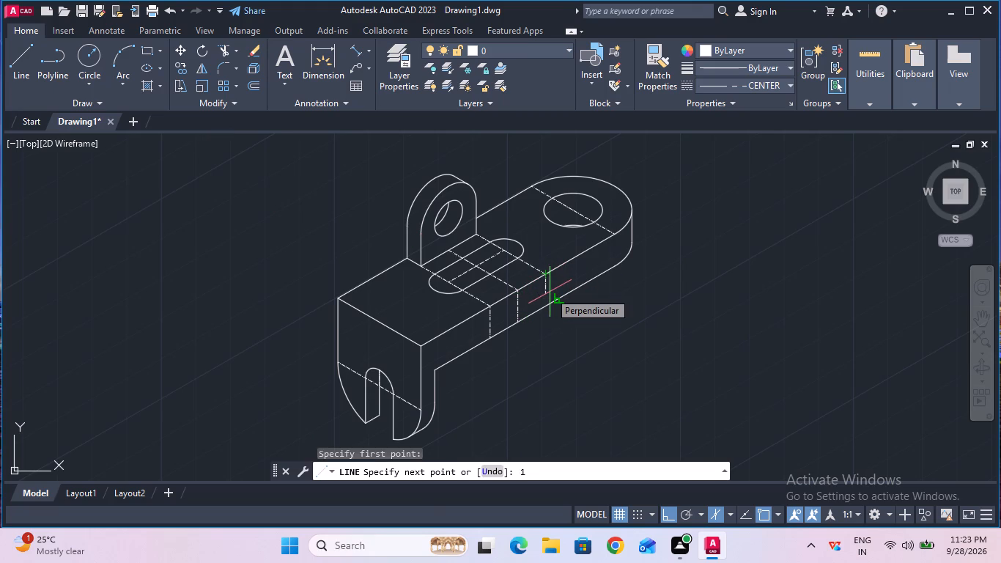
key(0)
key(Return)
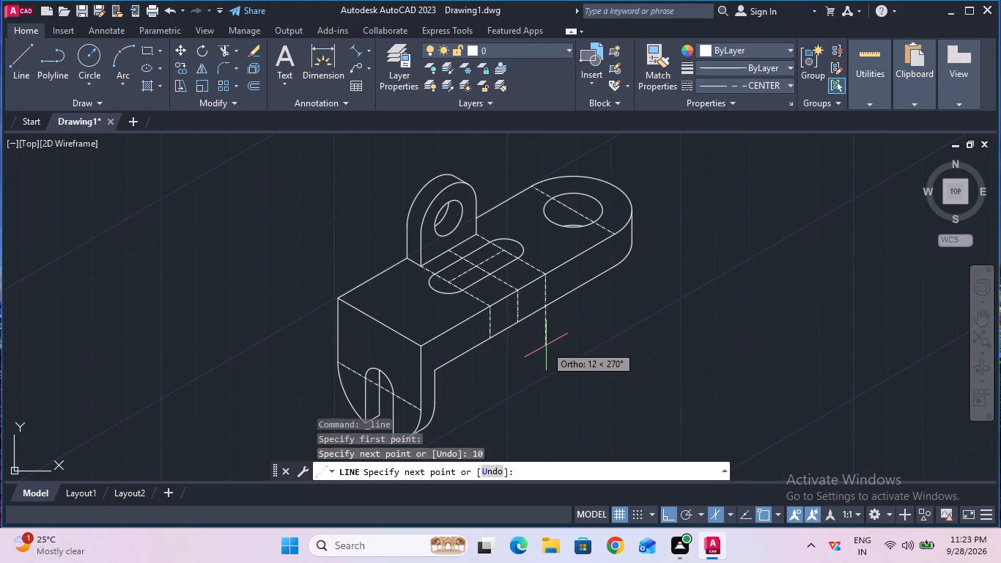
key(Escape)
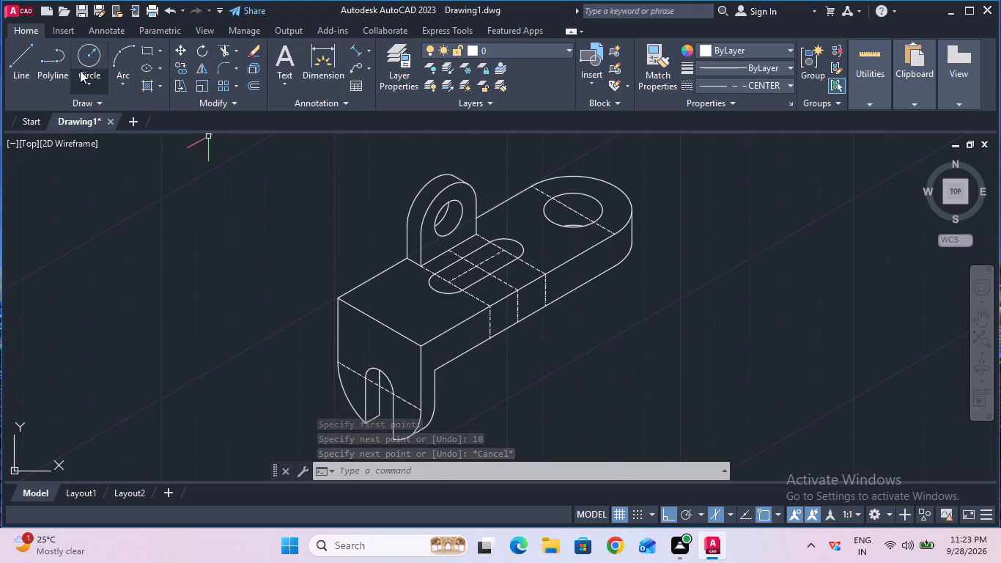
Below the base, draw connected lines 10 mm down from the first vertical centre line, 20 mm lengthwise, and up to the third one's lower end.
click(30, 62)
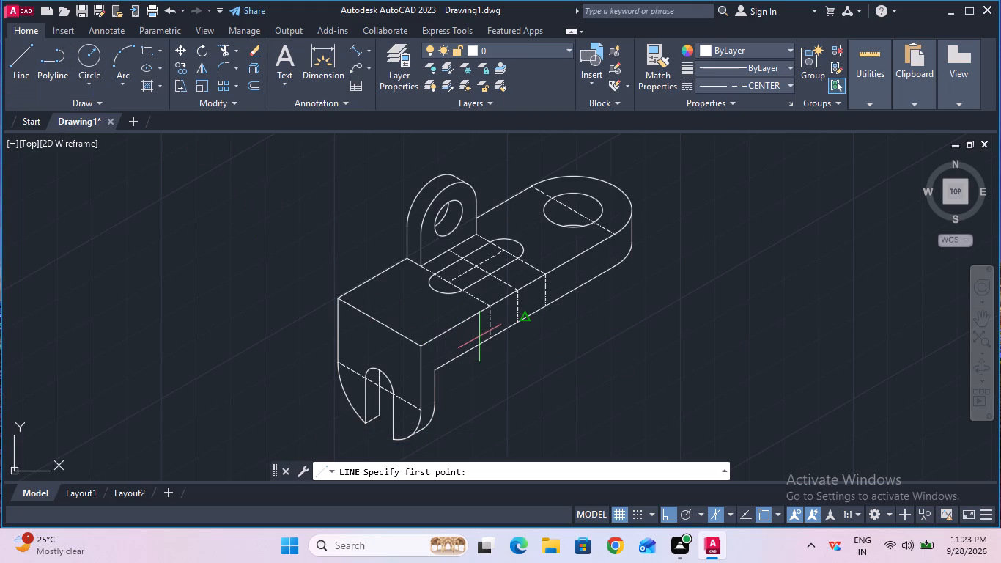
click(494, 340)
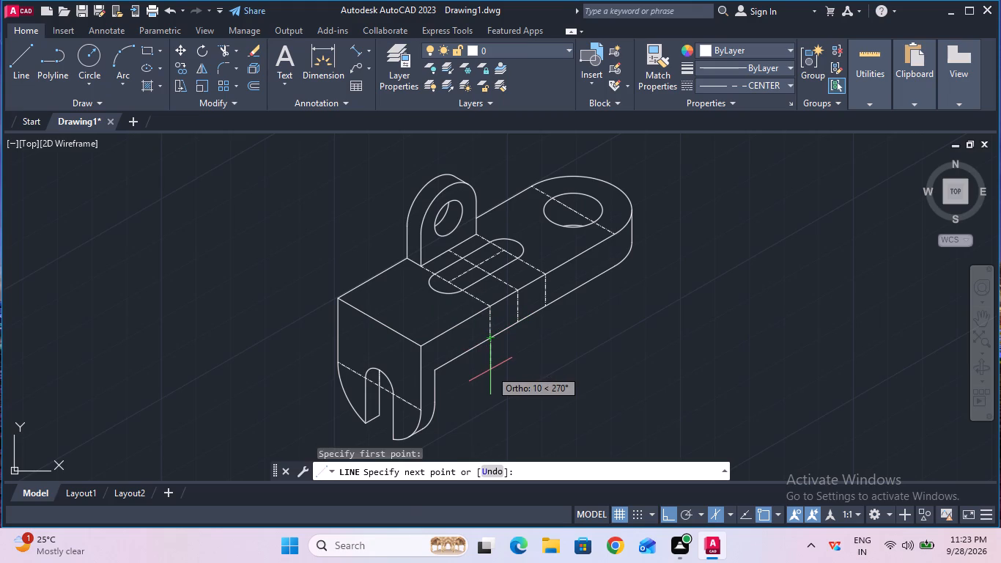
key(1)
key(0)
key(Return)
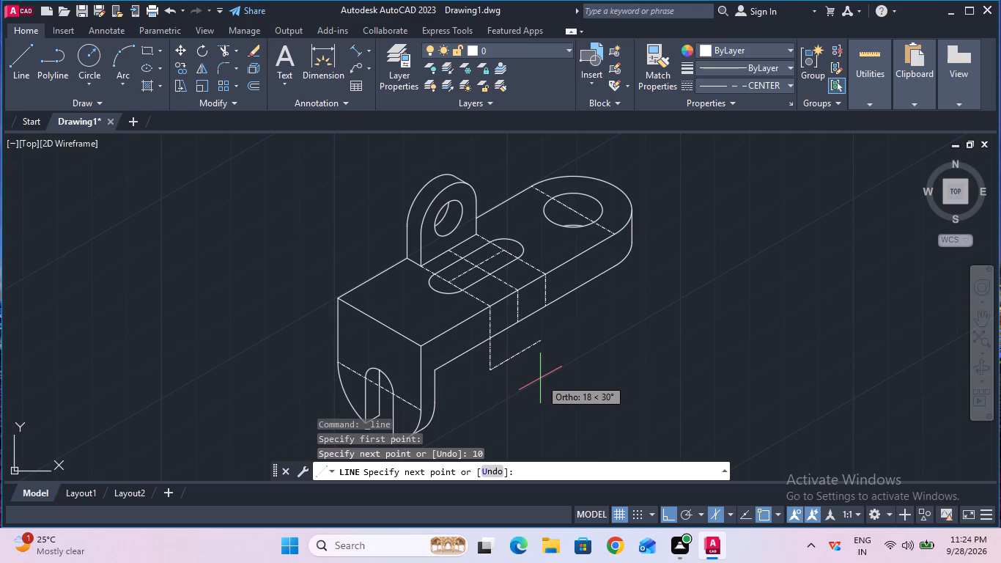
key(2)
key(0)
key(Return)
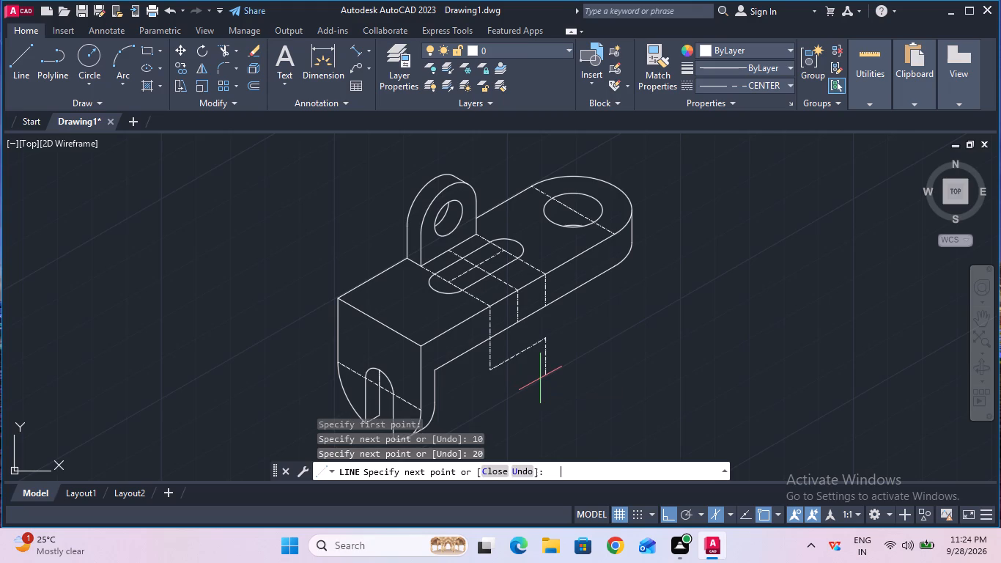
click(547, 306)
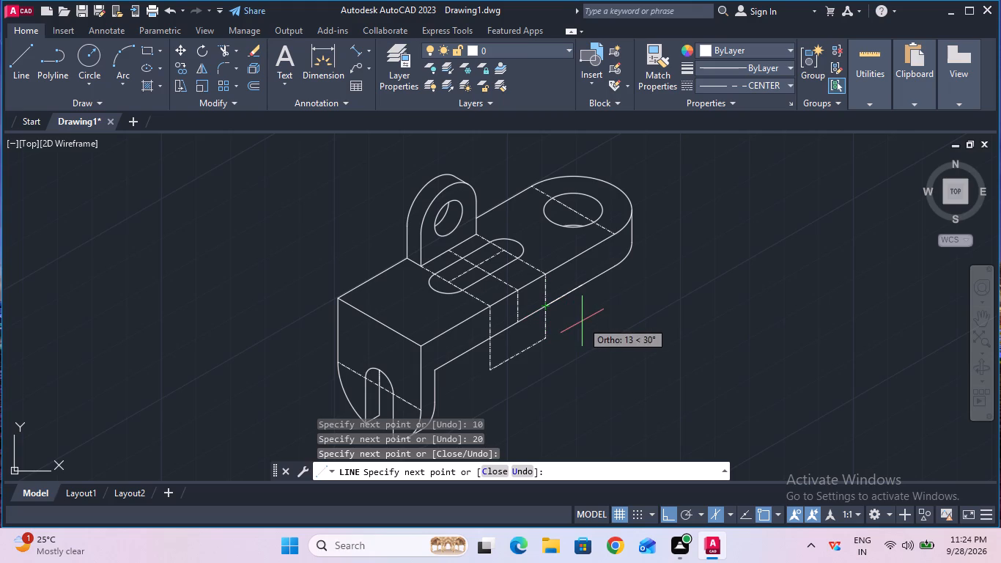
key(Escape)
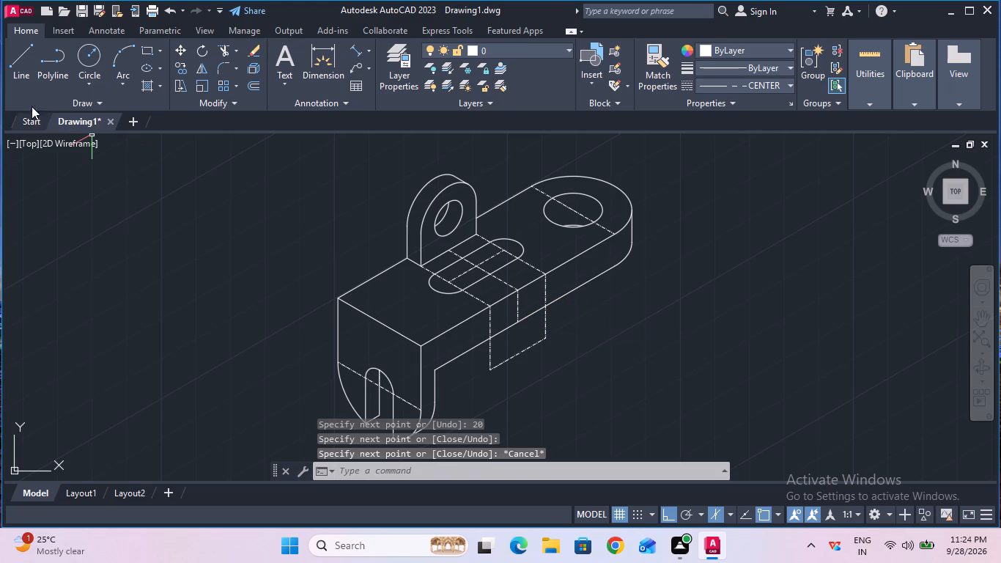
Extend the middle vertical centre line with a line from its lower end to the midpoint of the 20 mm line.
click(12, 67)
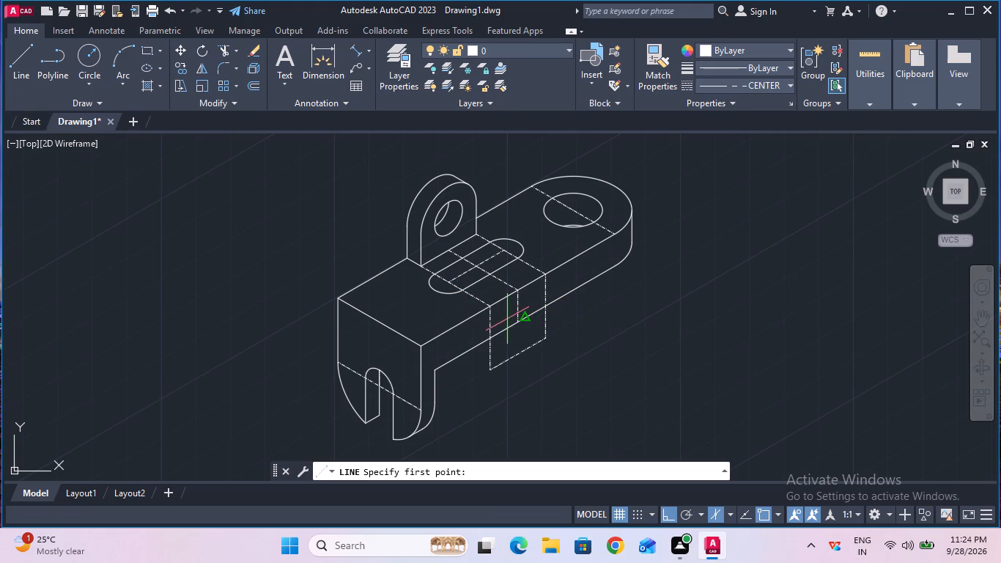
click(517, 323)
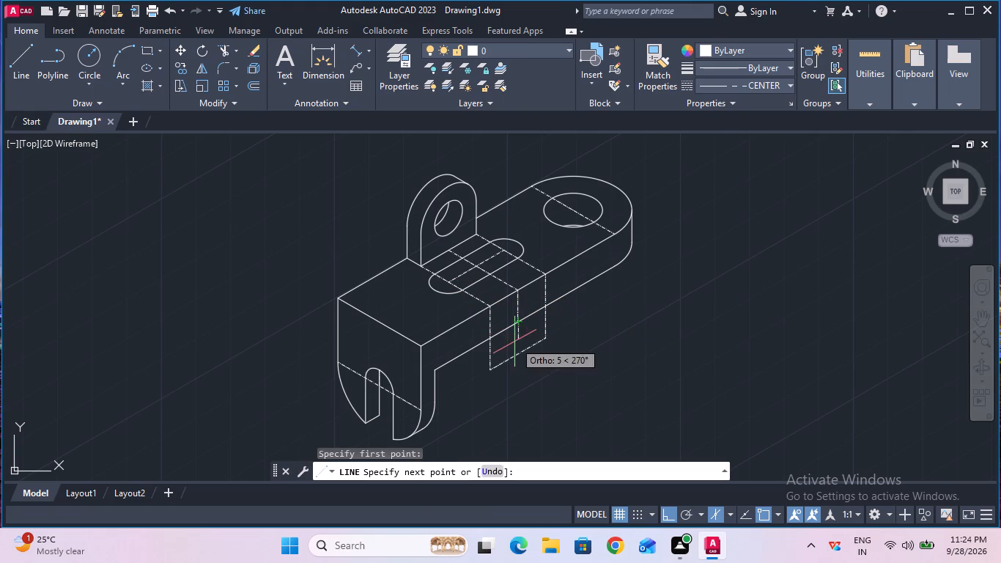
click(517, 350)
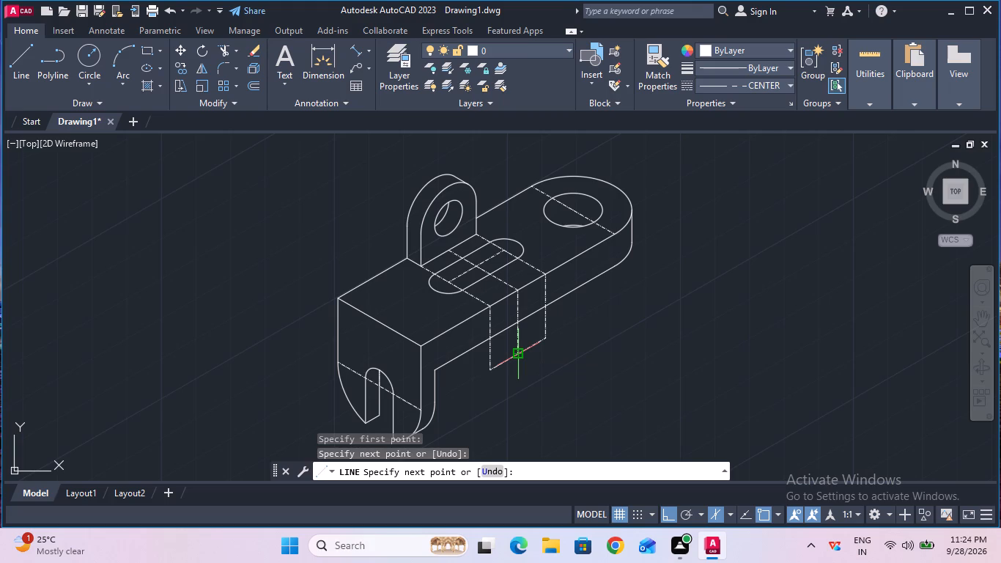
key(Escape)
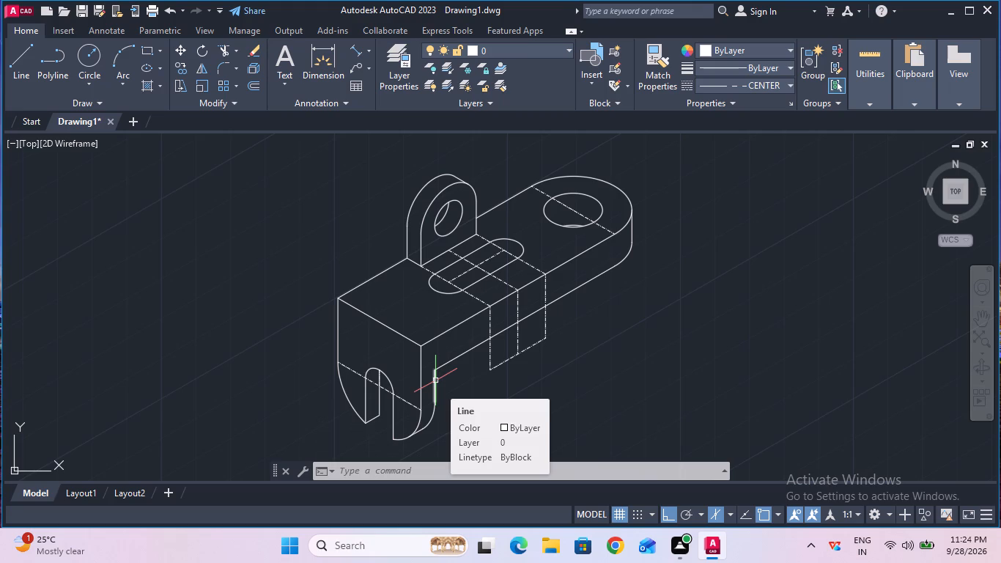
Set the linetype of the 10 mm vertical line below the first side-face centre line to ByBlock.
click(489, 353)
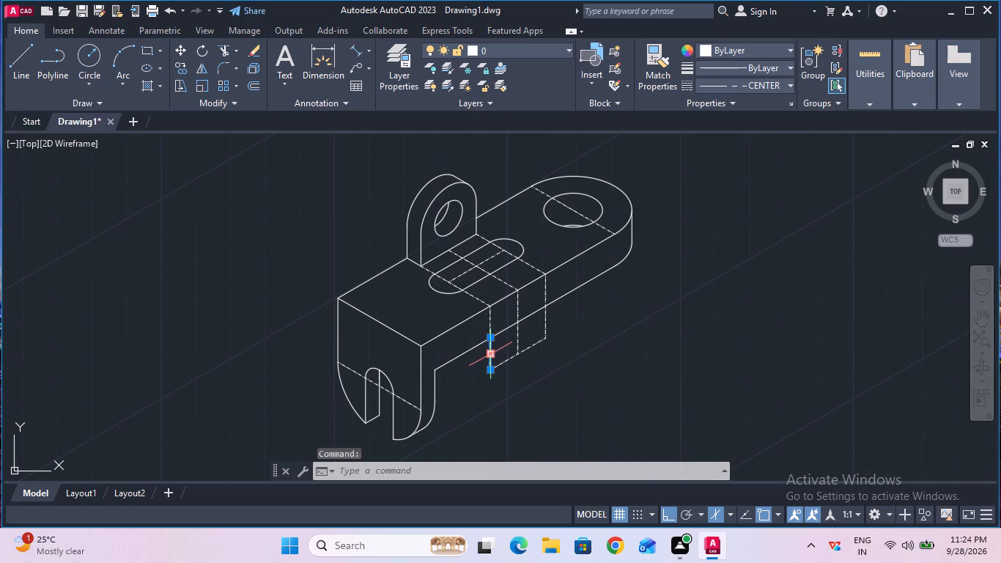
text(pr)
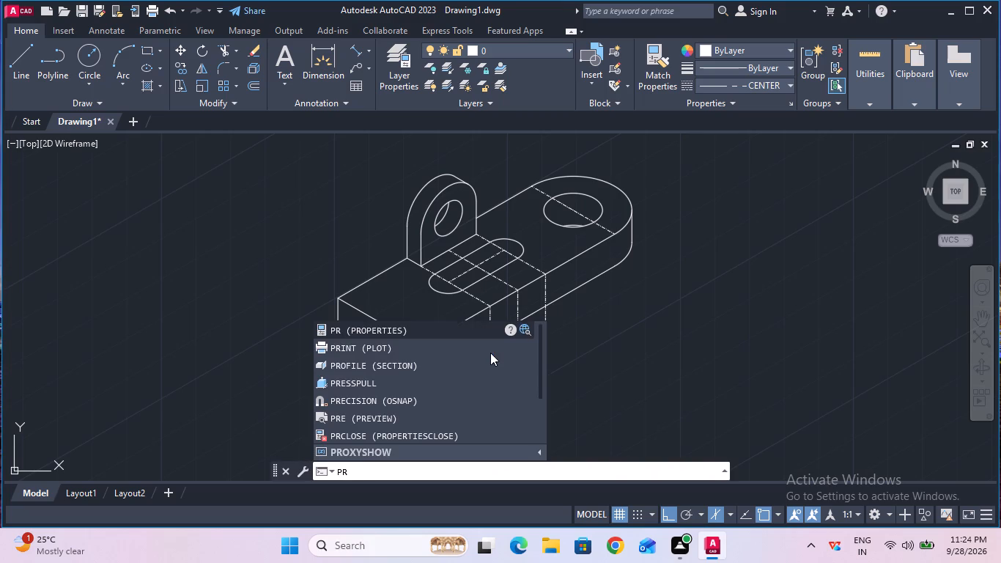
click(415, 334)
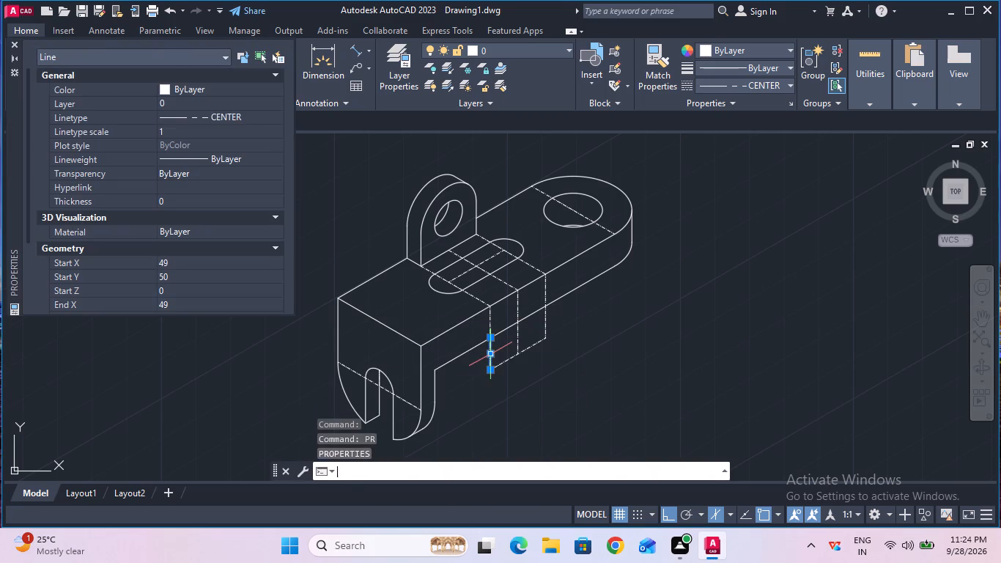
click(227, 119)
click(227, 119)
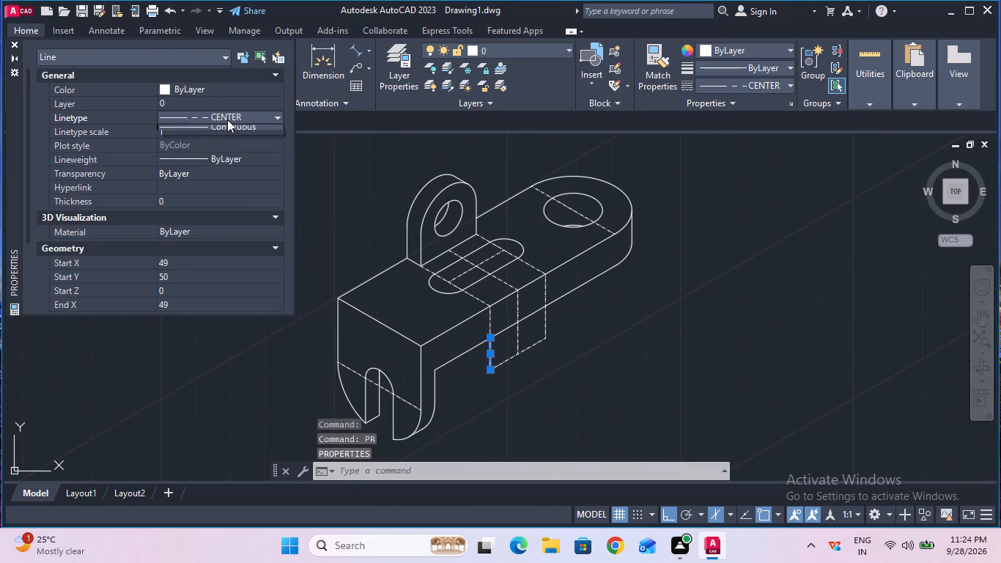
click(228, 141)
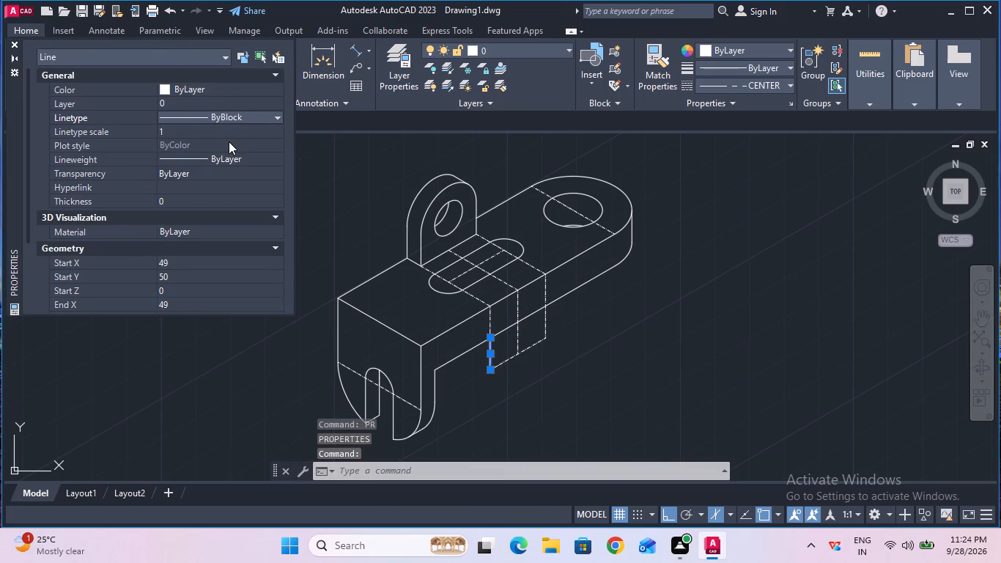
click(14, 44)
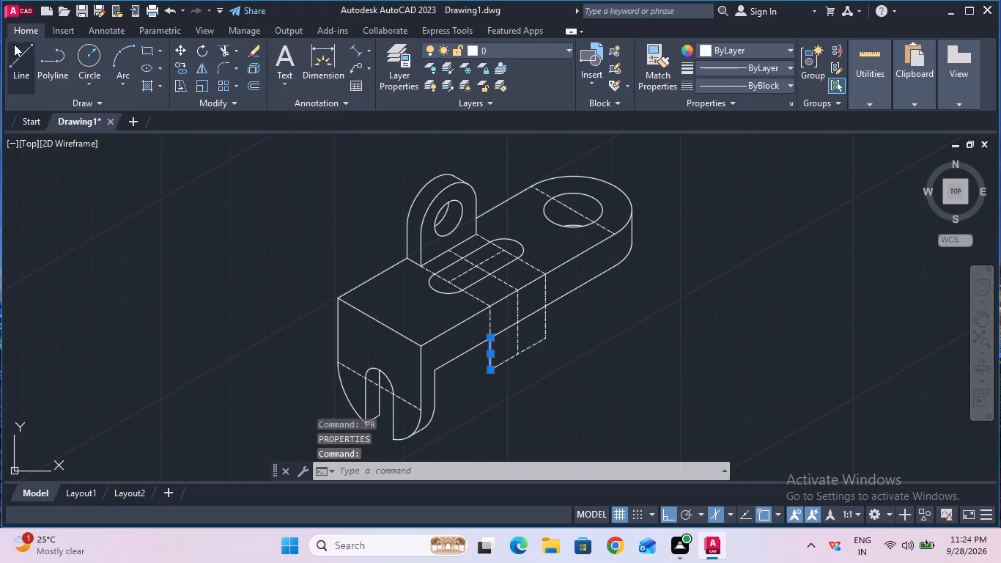
Set the linetype of the vertical line below the third side-face centre line to ByBlock.
click(545, 327)
text(pr)
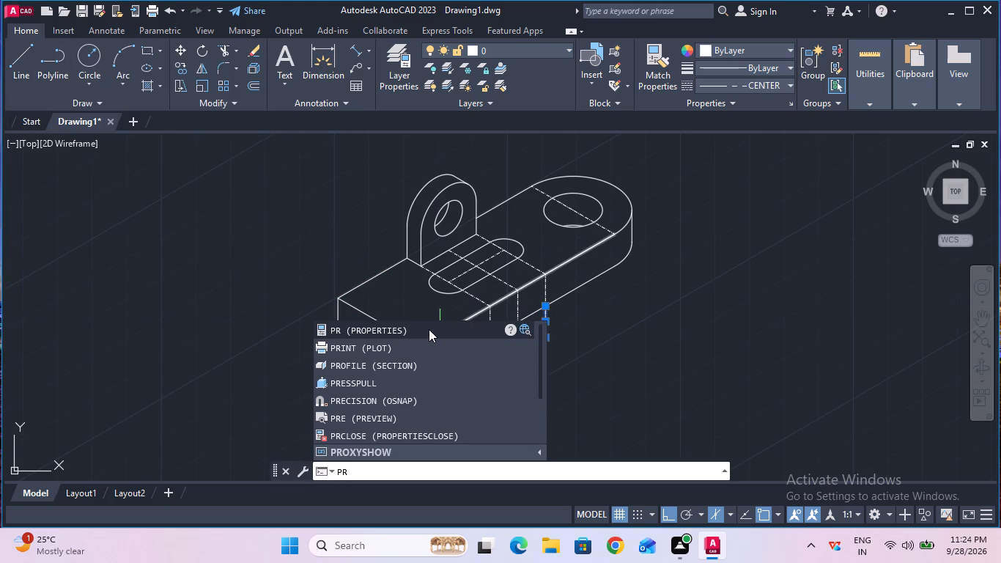
click(429, 328)
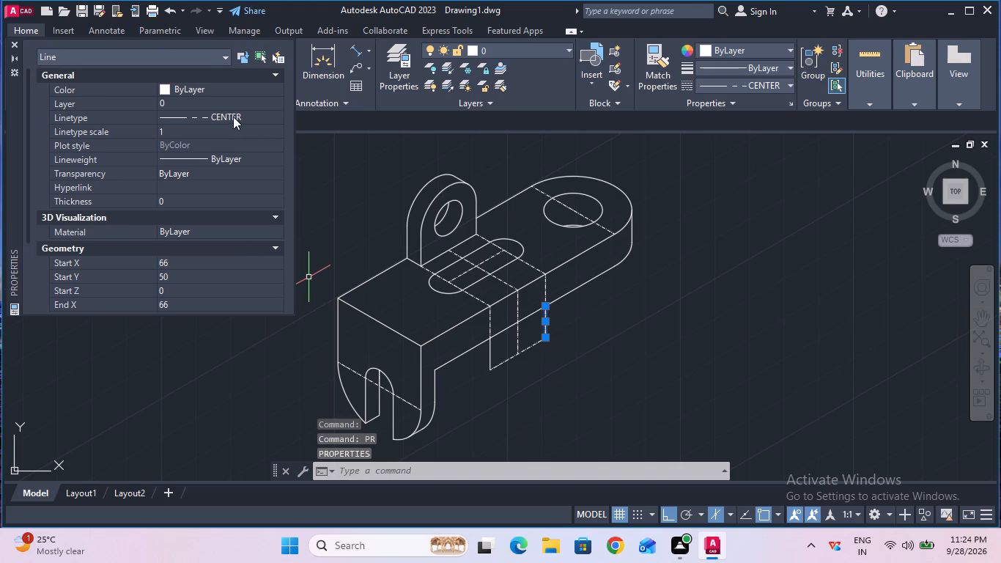
click(233, 117)
click(233, 121)
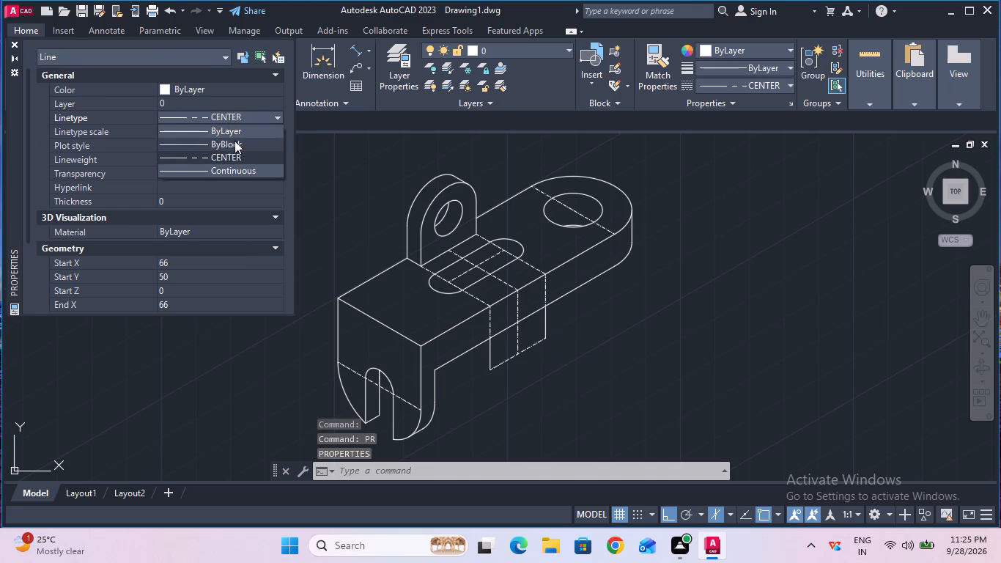
click(236, 143)
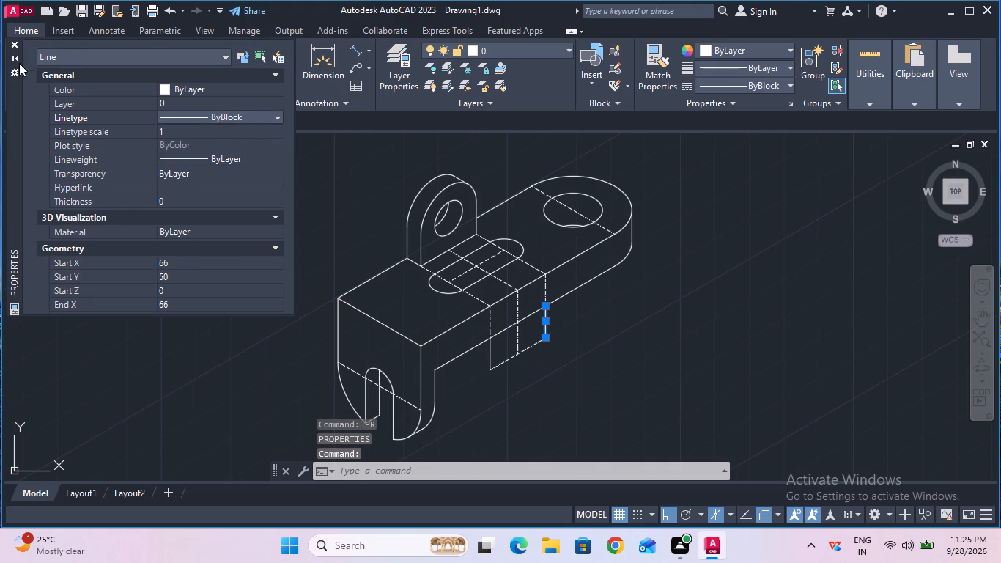
click(15, 48)
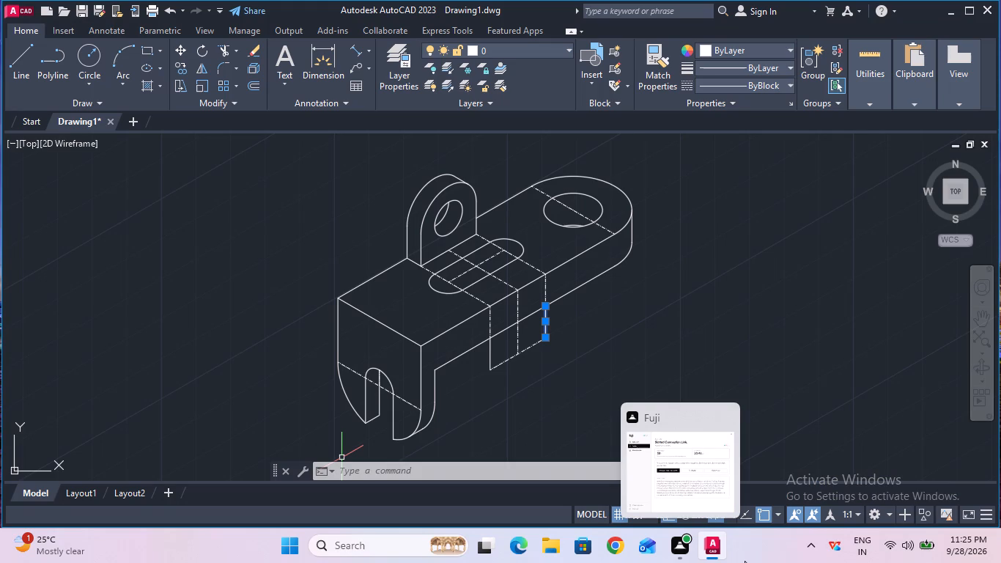
key(Escape)
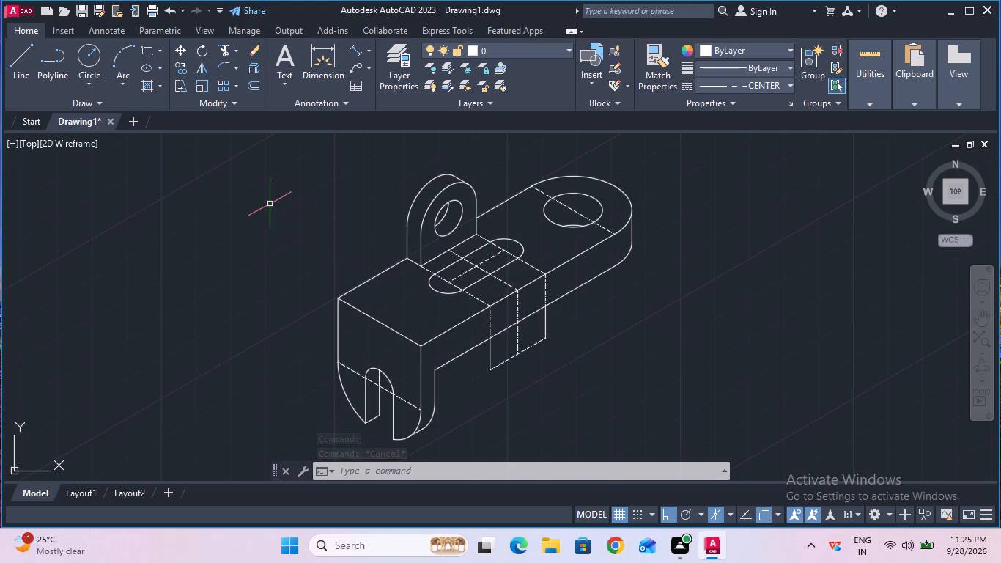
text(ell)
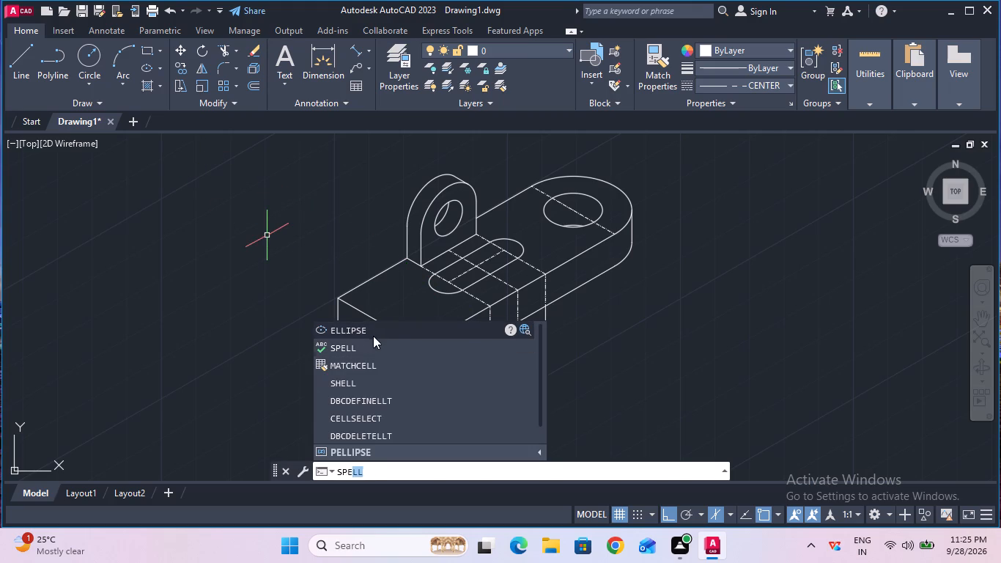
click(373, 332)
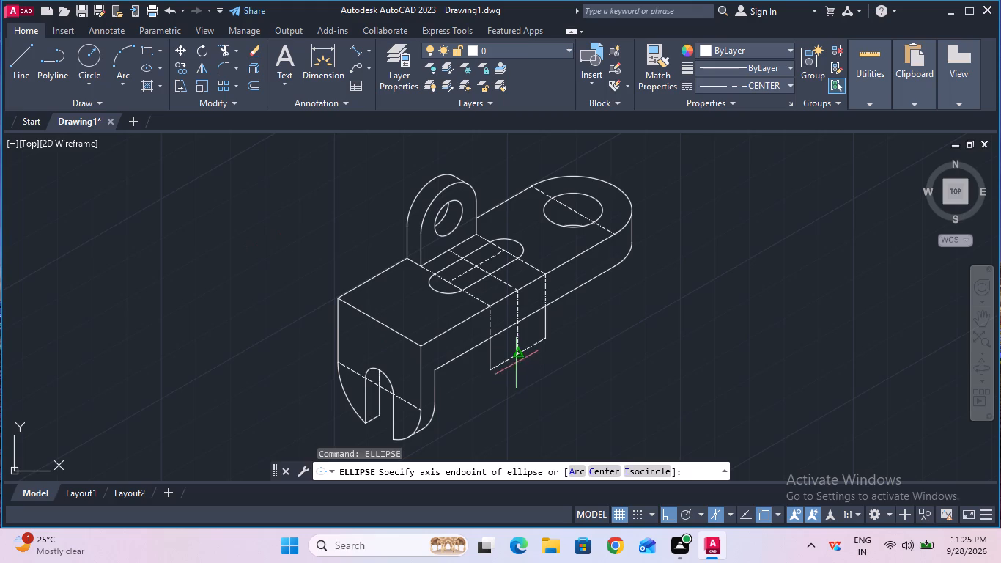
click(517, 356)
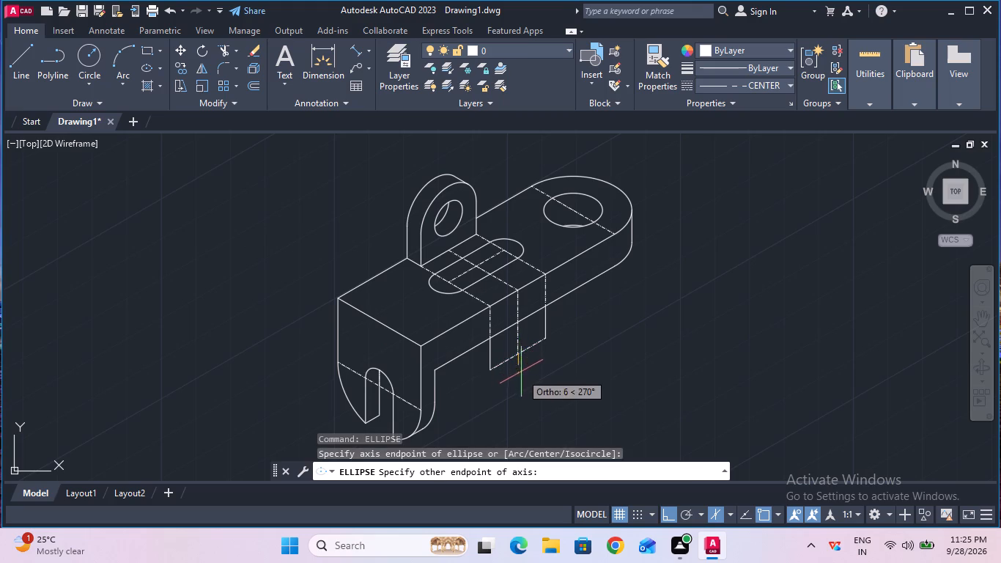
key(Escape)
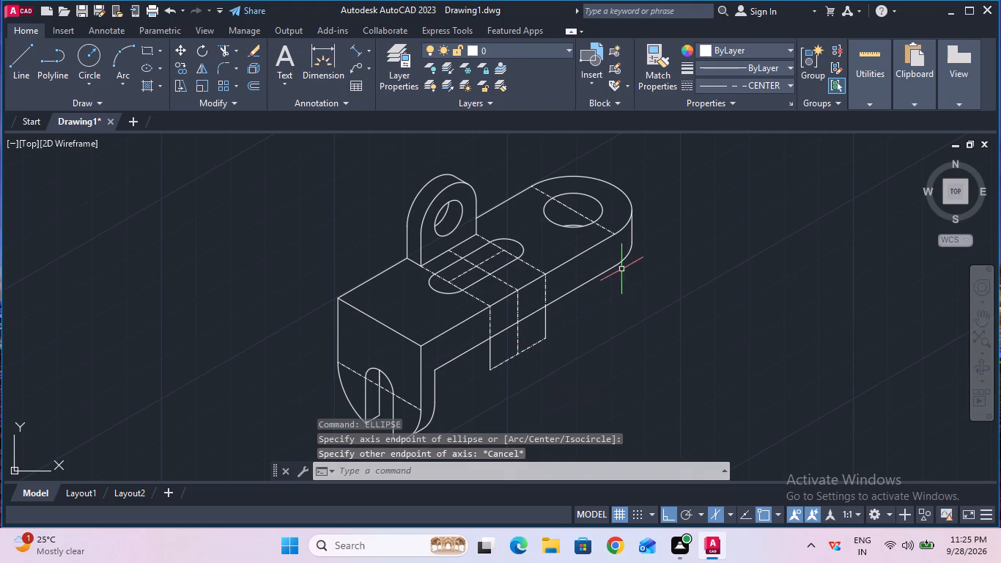
Set the current linetype for new objects to ByBlock.
click(744, 88)
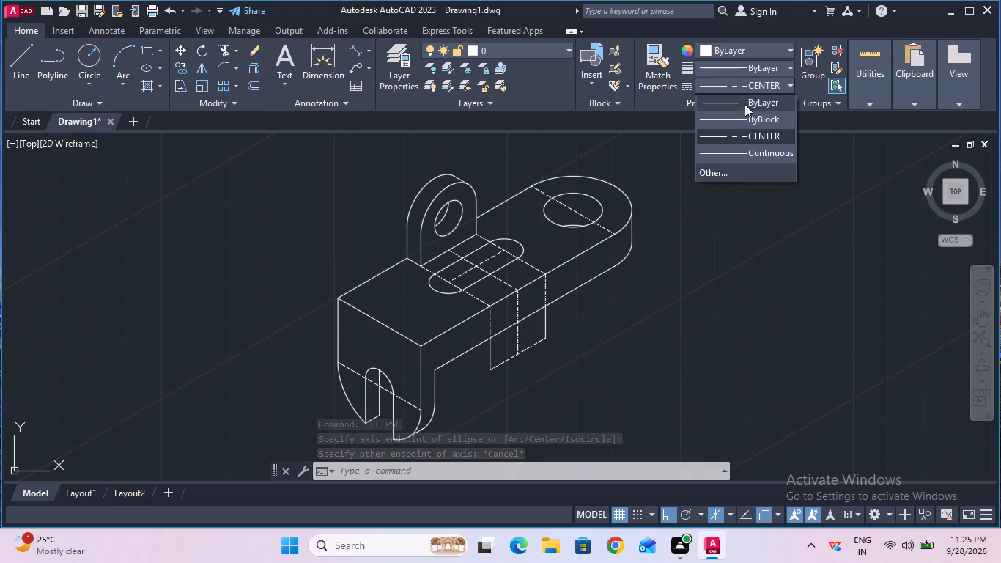
click(745, 114)
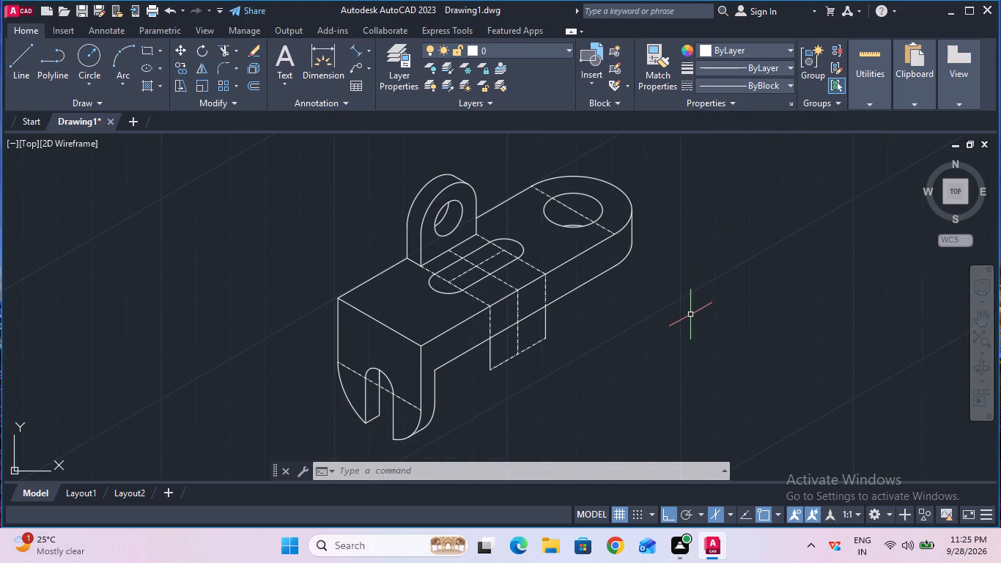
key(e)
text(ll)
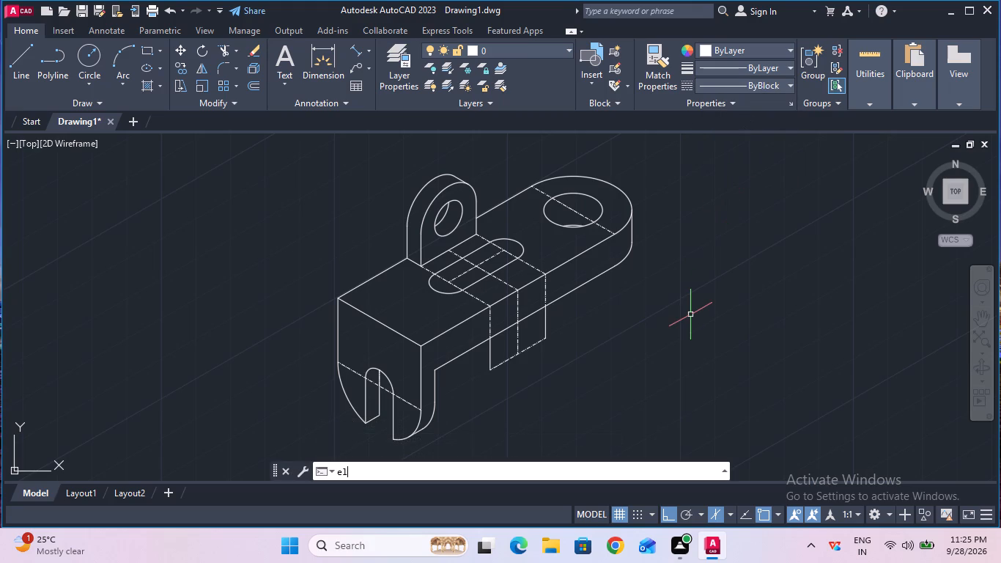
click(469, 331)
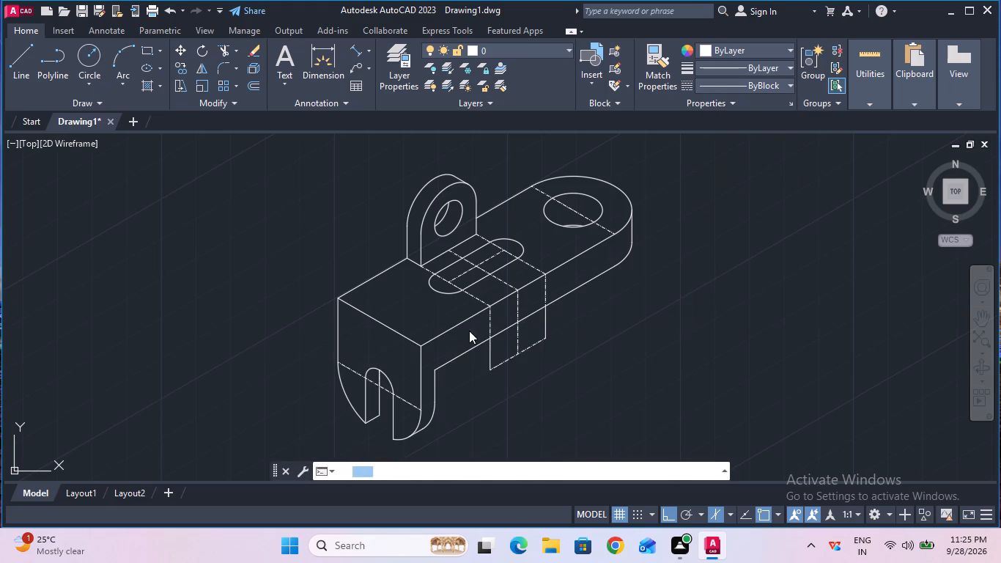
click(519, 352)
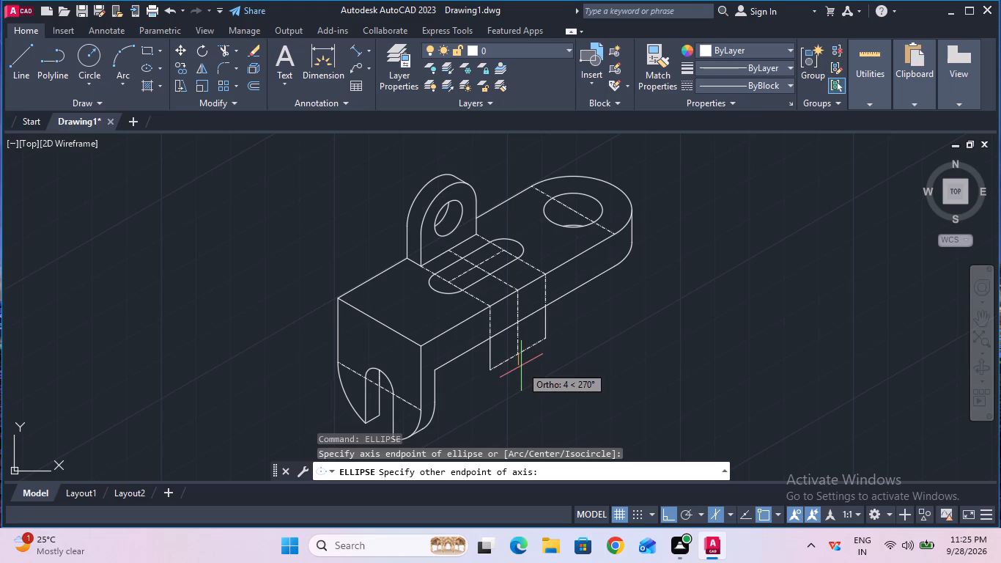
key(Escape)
Draw an isometric circle of radius 10 mm centred at the midpoint of the tab's 20 mm line.
text(ell)
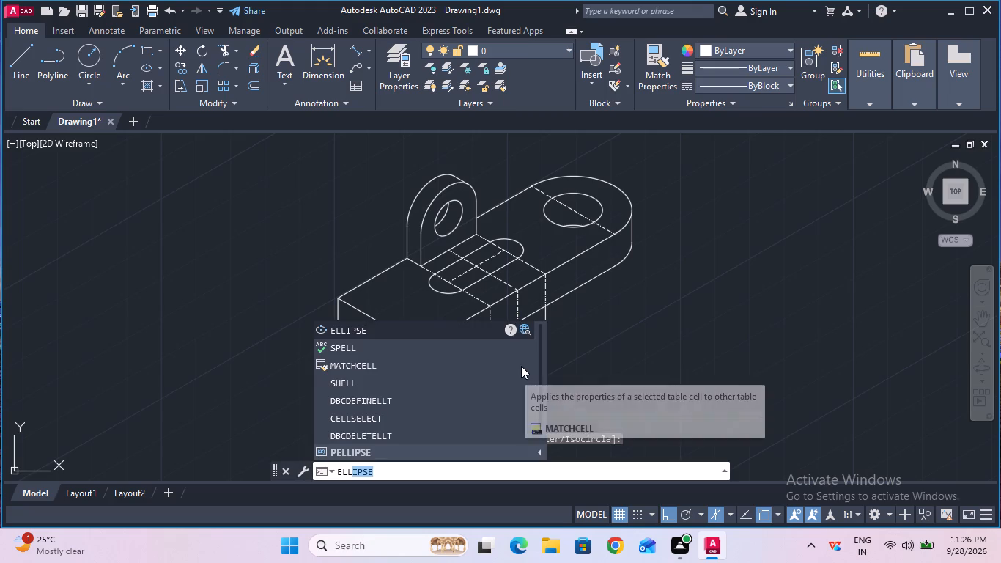
click(472, 331)
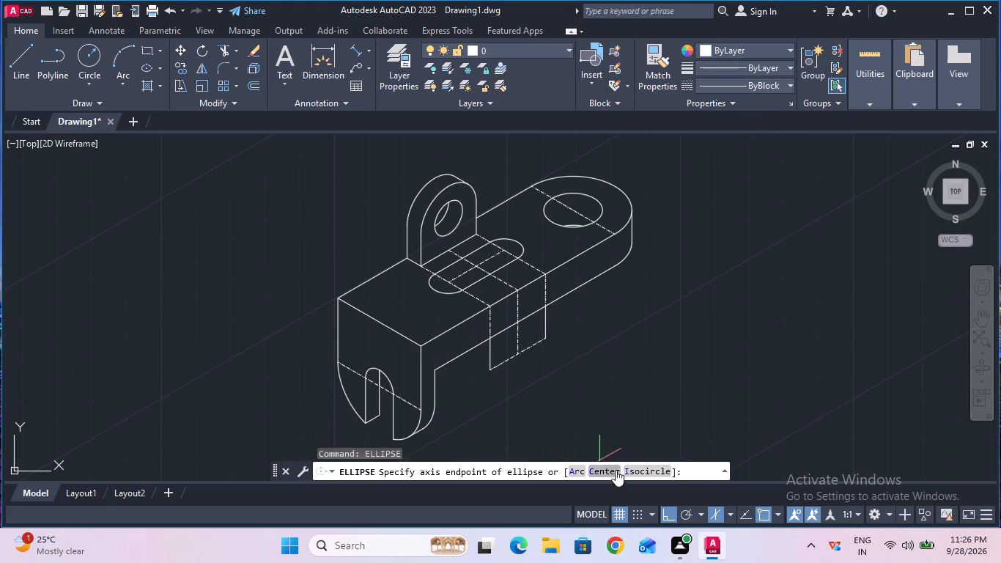
click(629, 472)
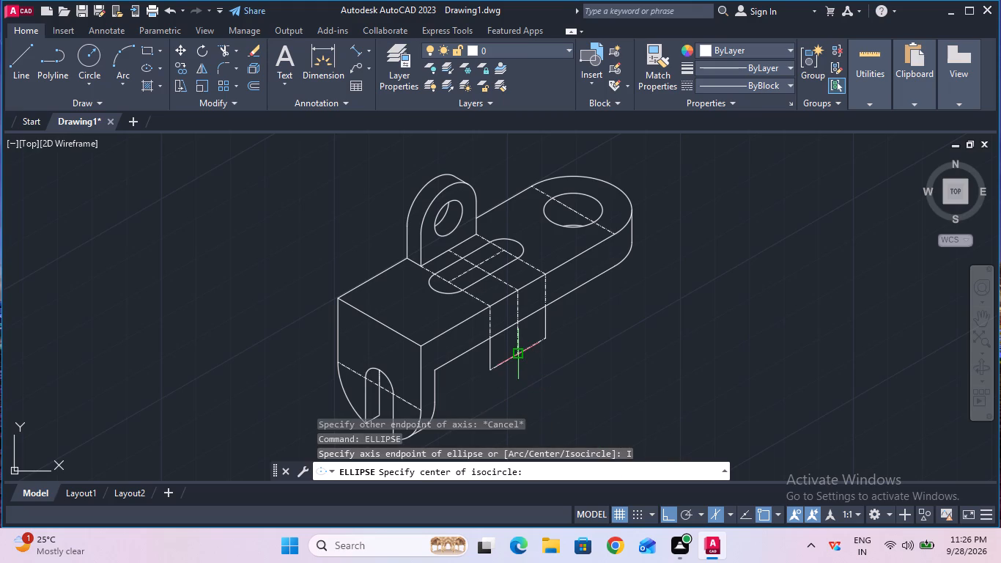
click(517, 356)
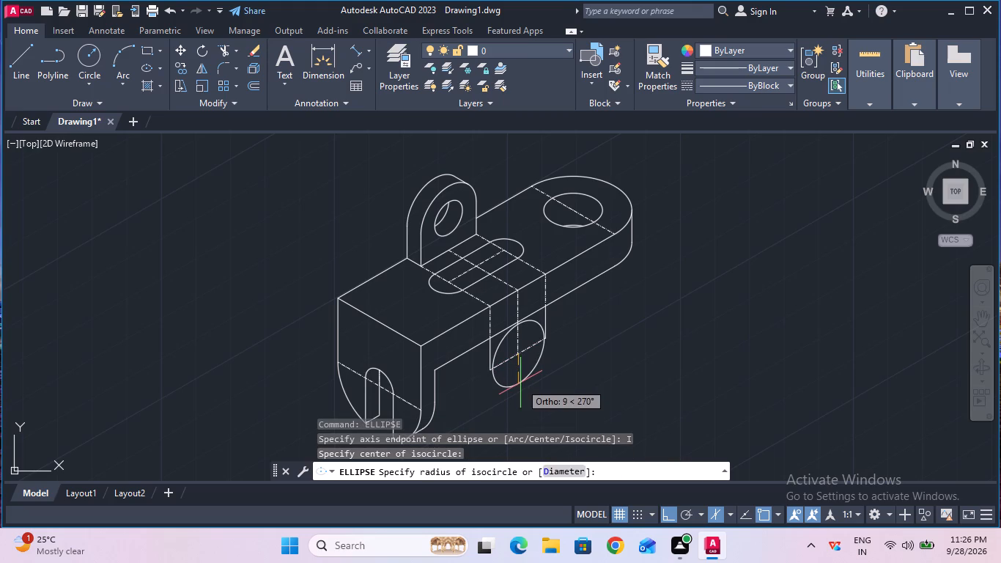
key(1)
key(0)
key(Return)
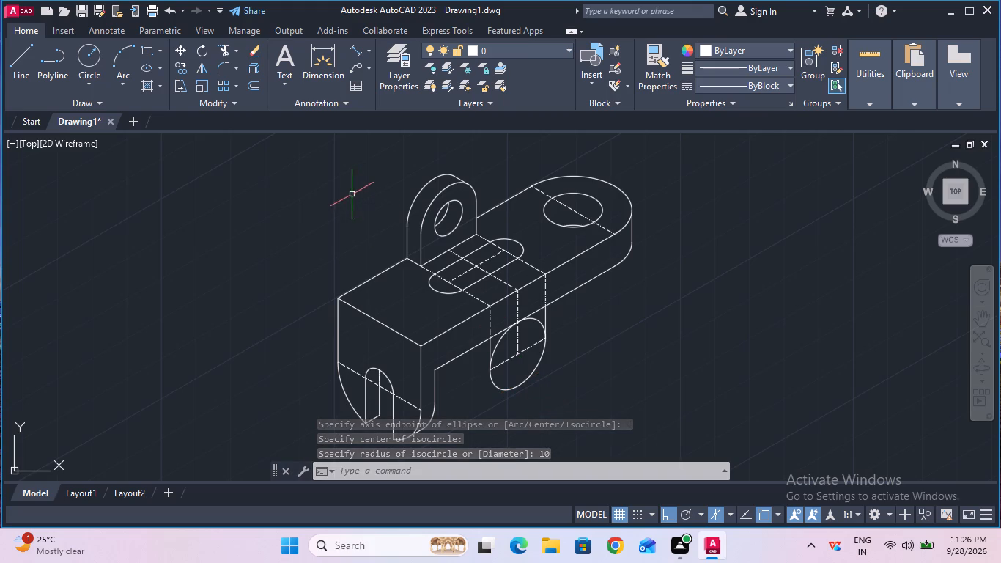
Trim away the upper half of the 10 mm radius isocircle, keeping the tab's rounded lower end.
click(224, 56)
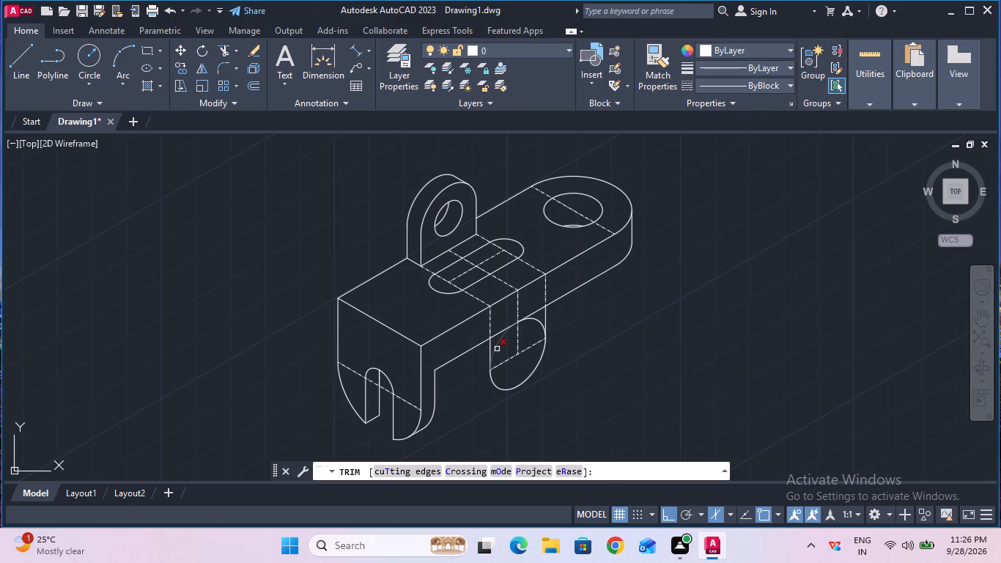
click(497, 349)
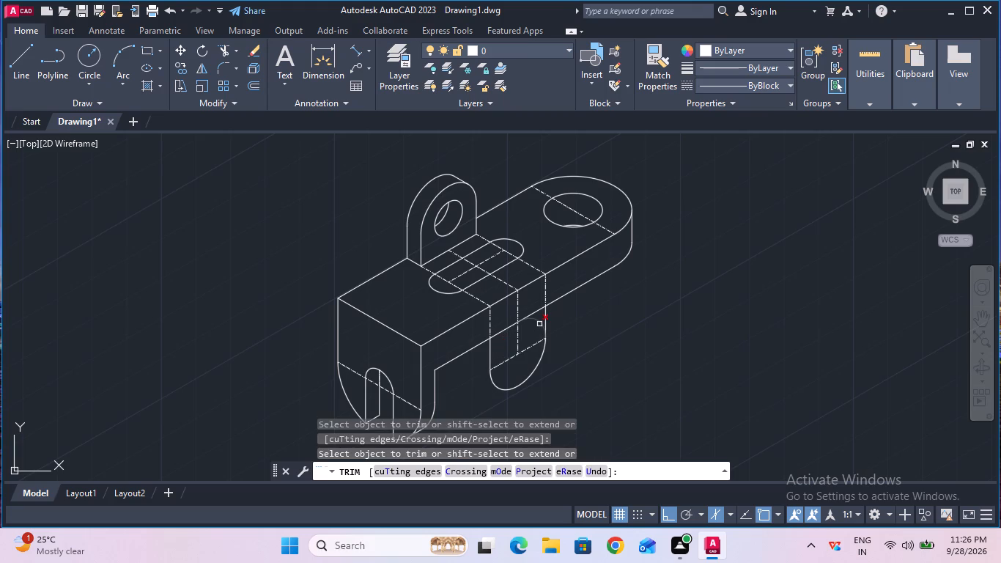
click(539, 324)
key(Escape)
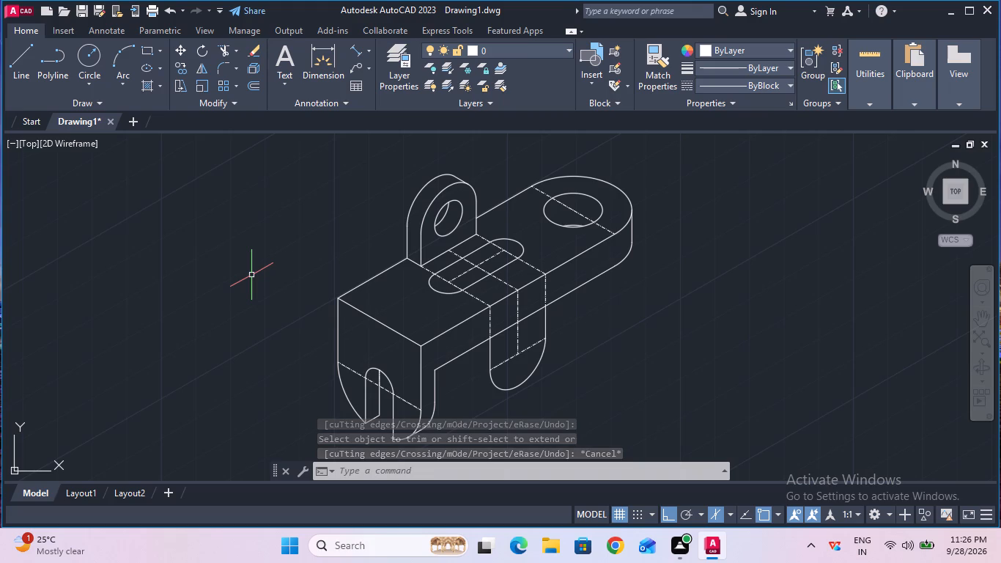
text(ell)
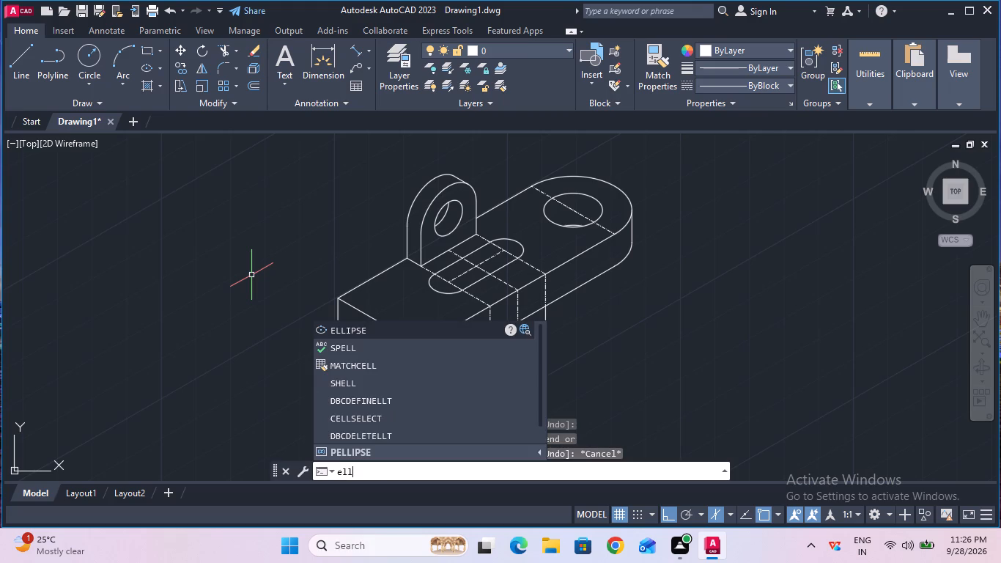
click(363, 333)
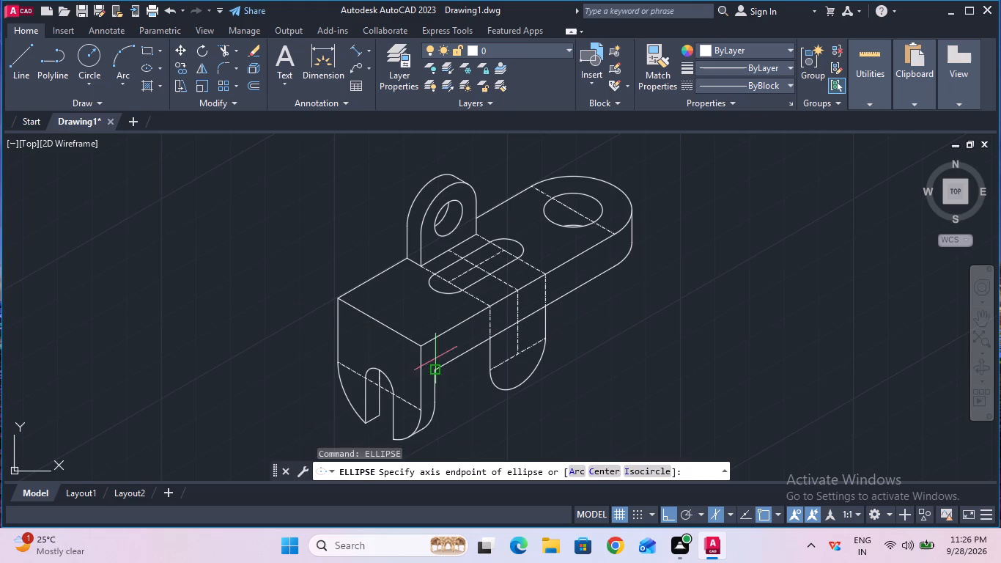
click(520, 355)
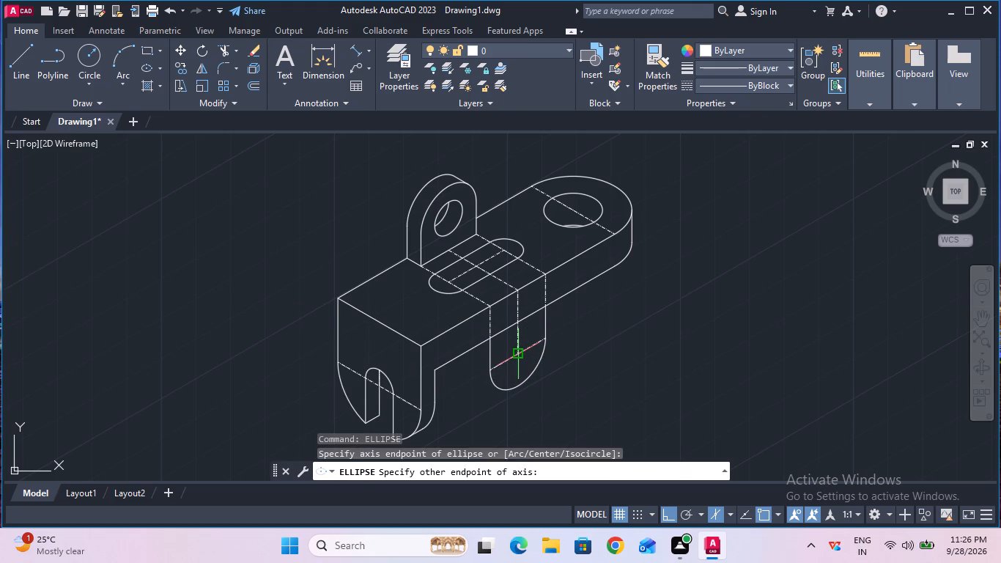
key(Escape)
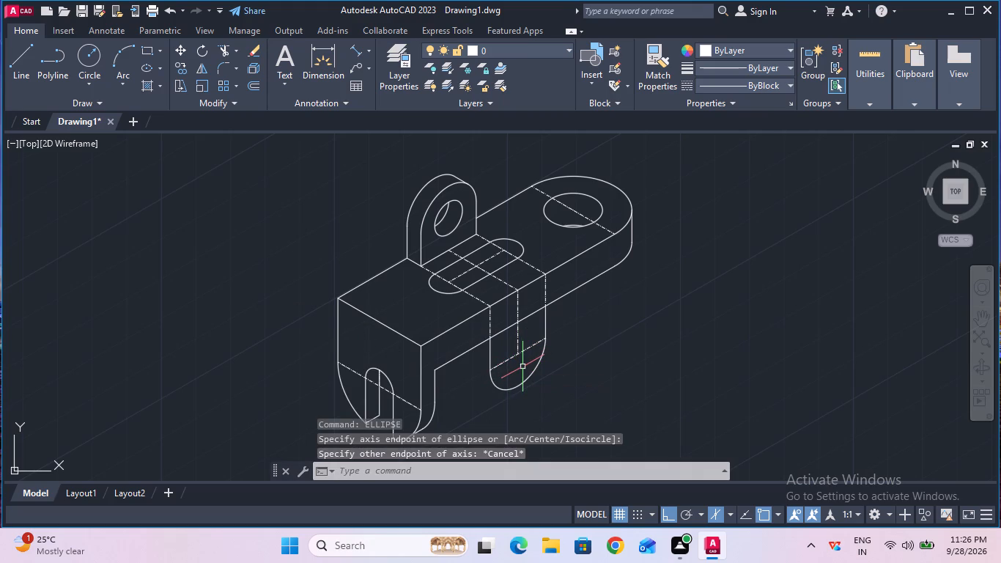
Draw an isometric circle of radius 6 mm for the tab's hole, concentric with its rounded end.
text(ell)
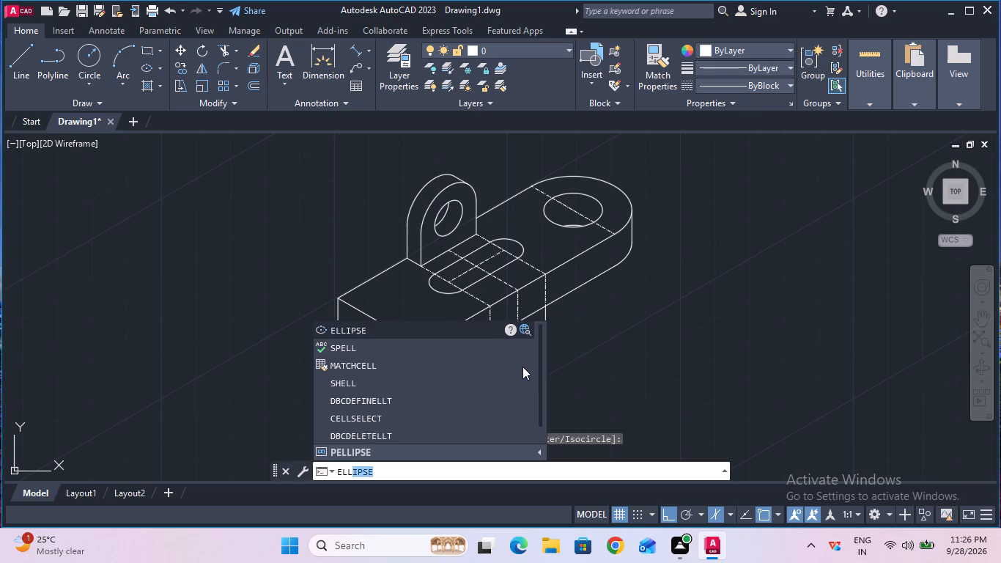
click(479, 330)
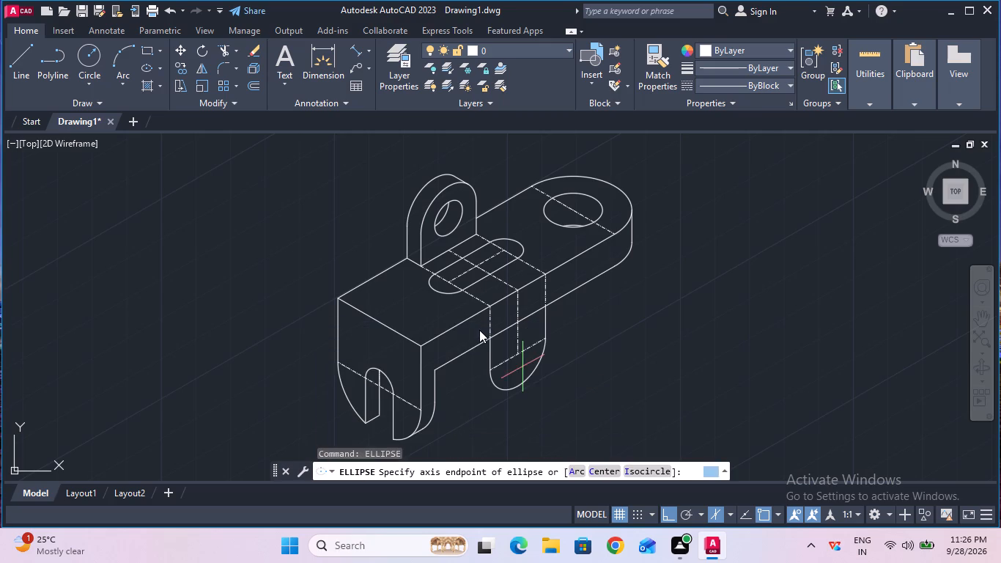
click(637, 472)
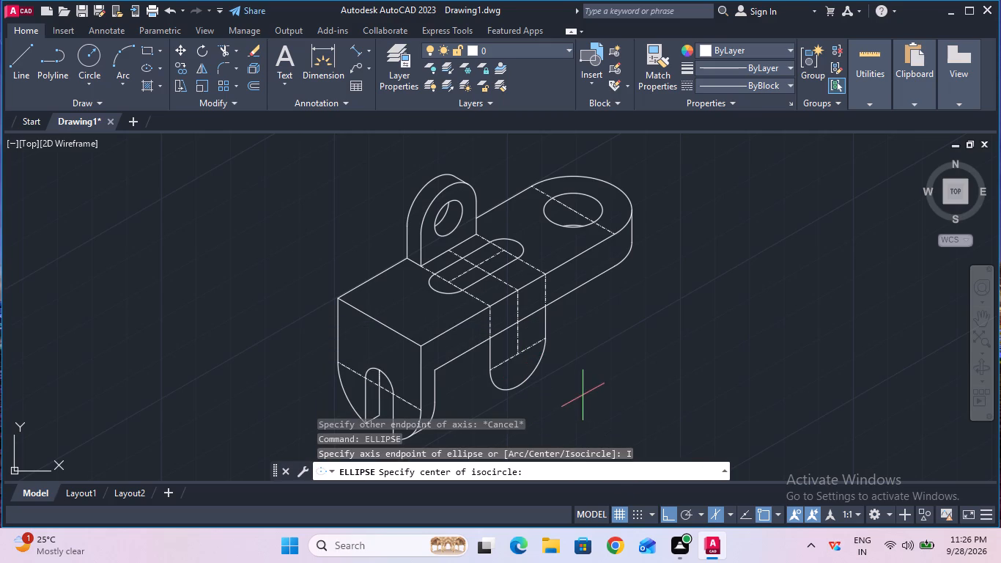
click(517, 356)
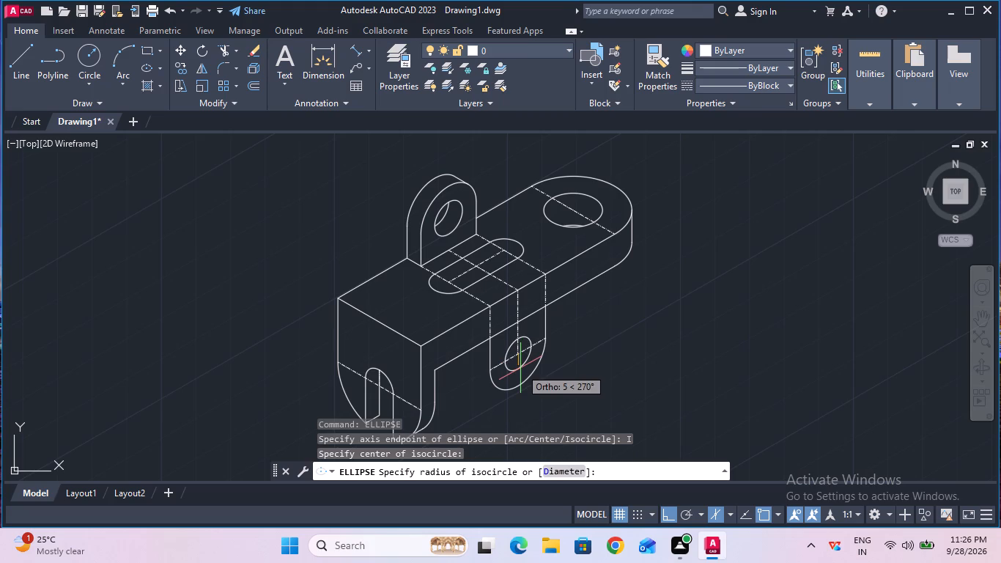
key(6)
key(Return)
key(Escape)
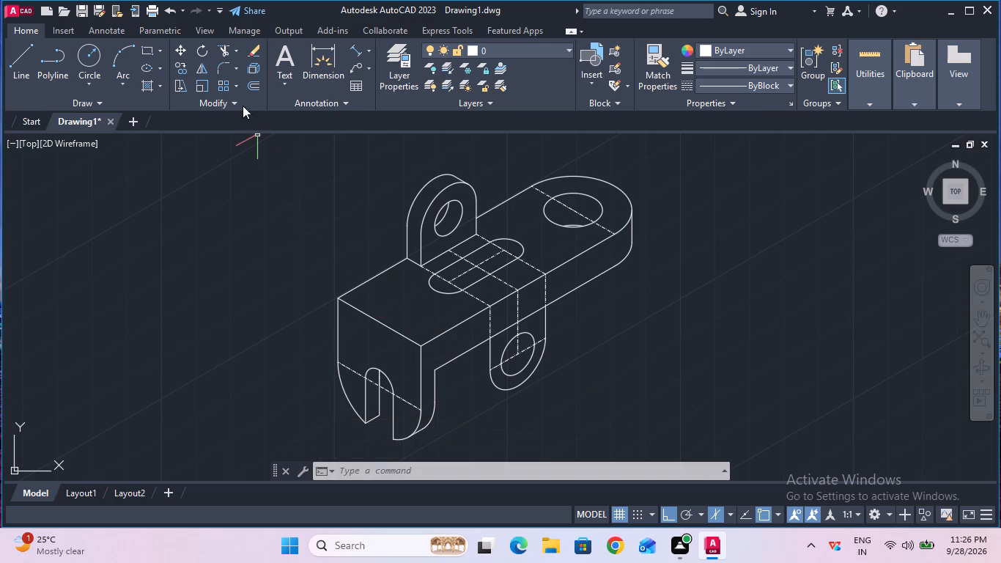
Trim the two portions of the base's lower side edge that cross the tab between its vertical sides.
click(223, 49)
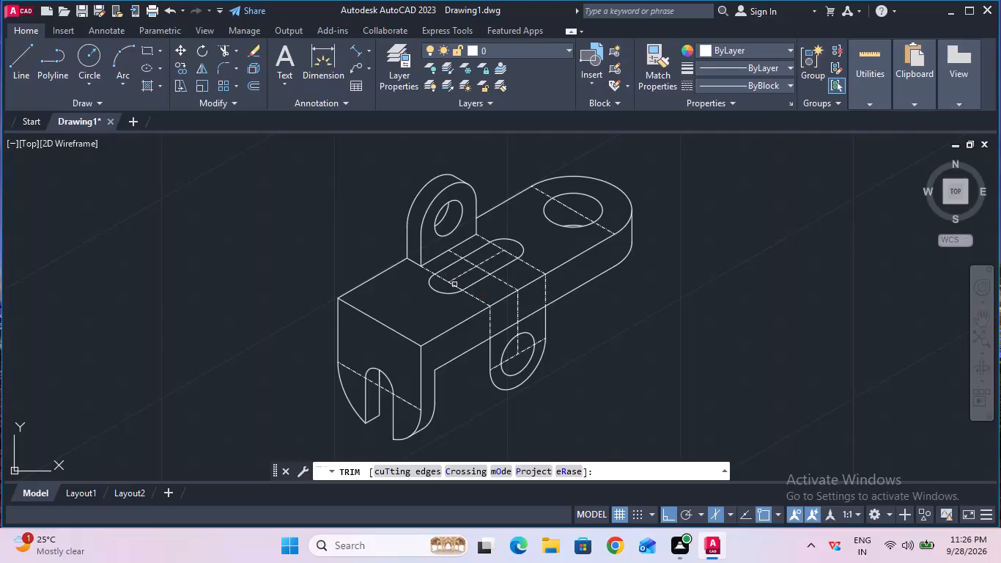
click(504, 330)
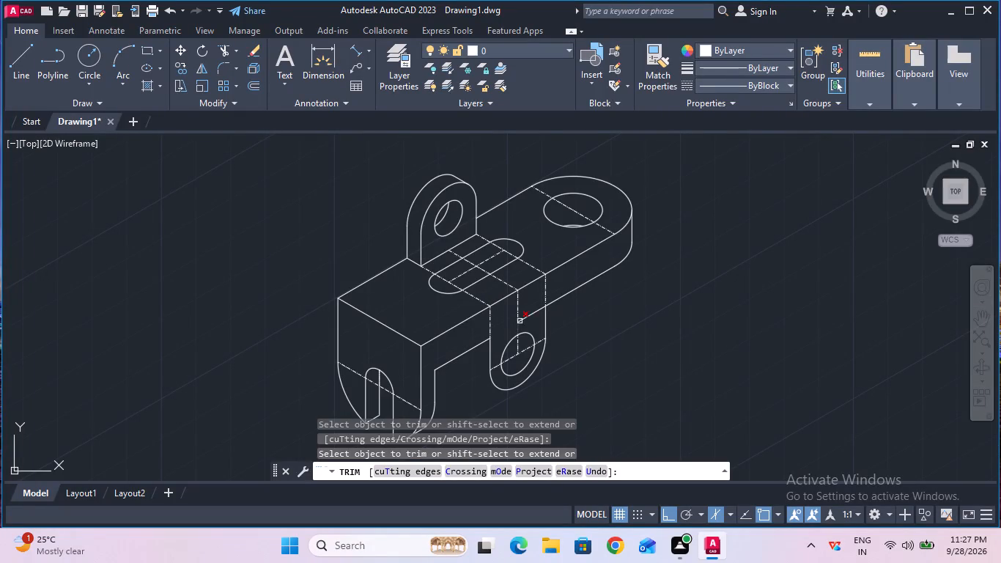
click(522, 320)
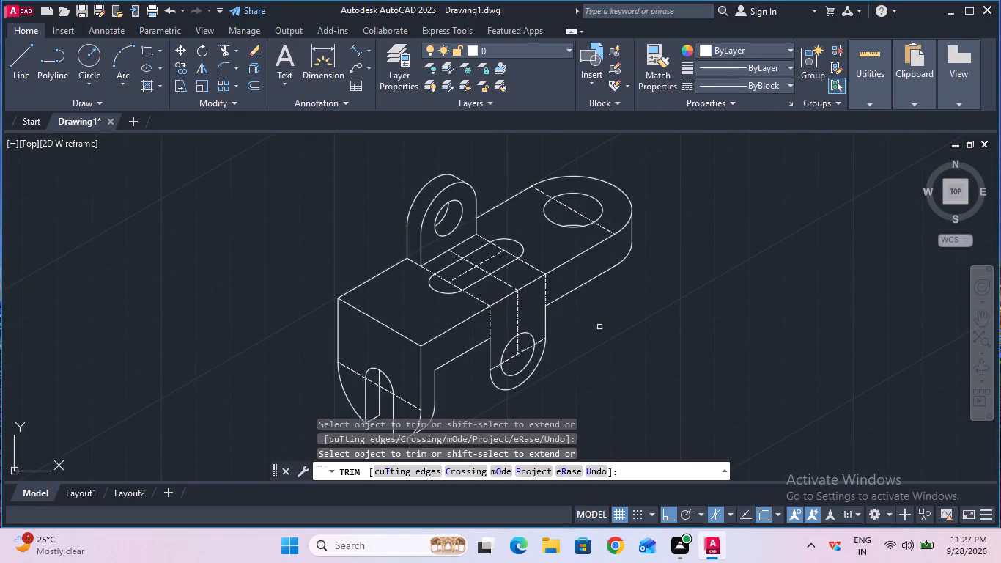
key(Escape)
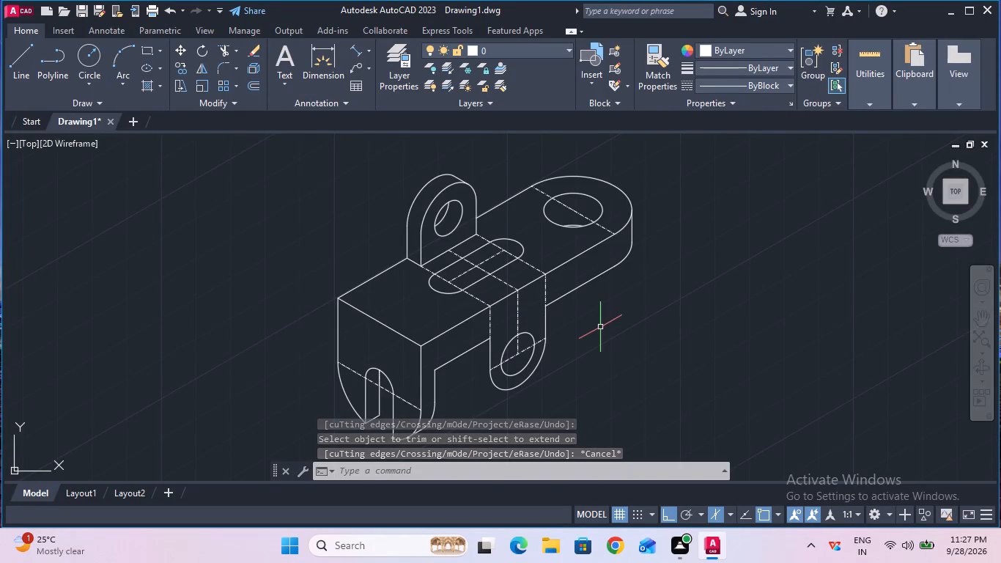
Measure the tab's vertical side from the base's lower edge to the start of the rounded end.
click(352, 50)
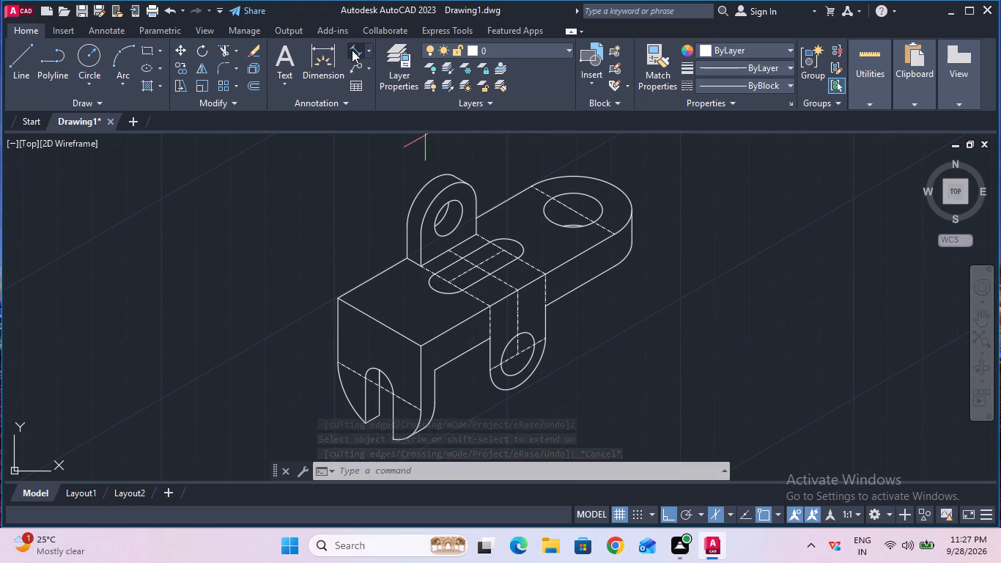
click(544, 306)
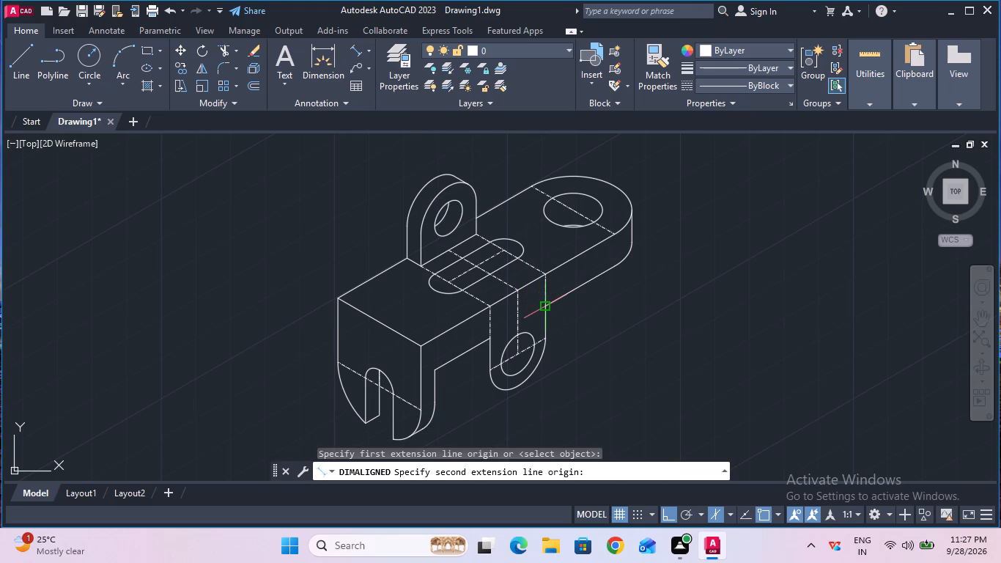
click(545, 336)
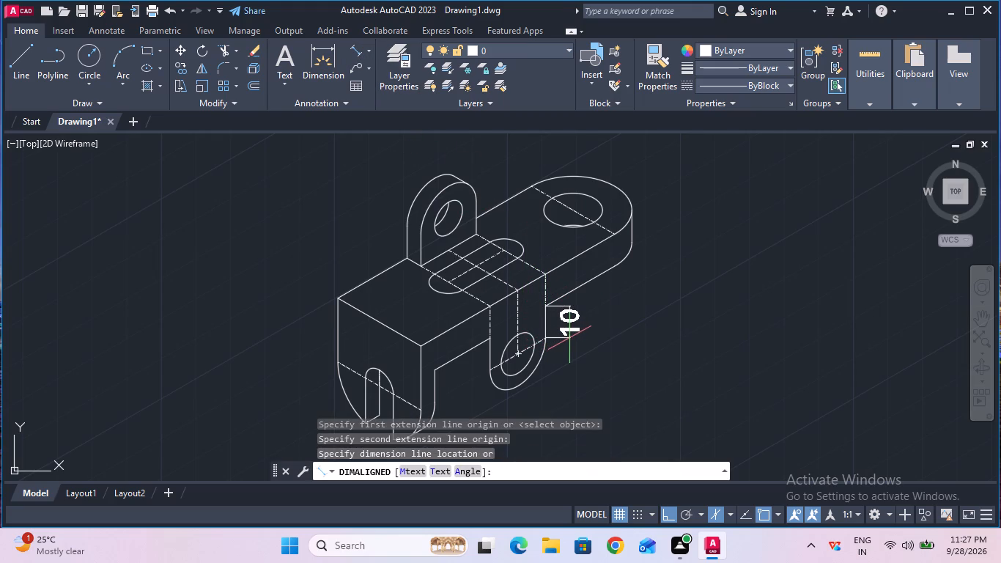
key(Escape)
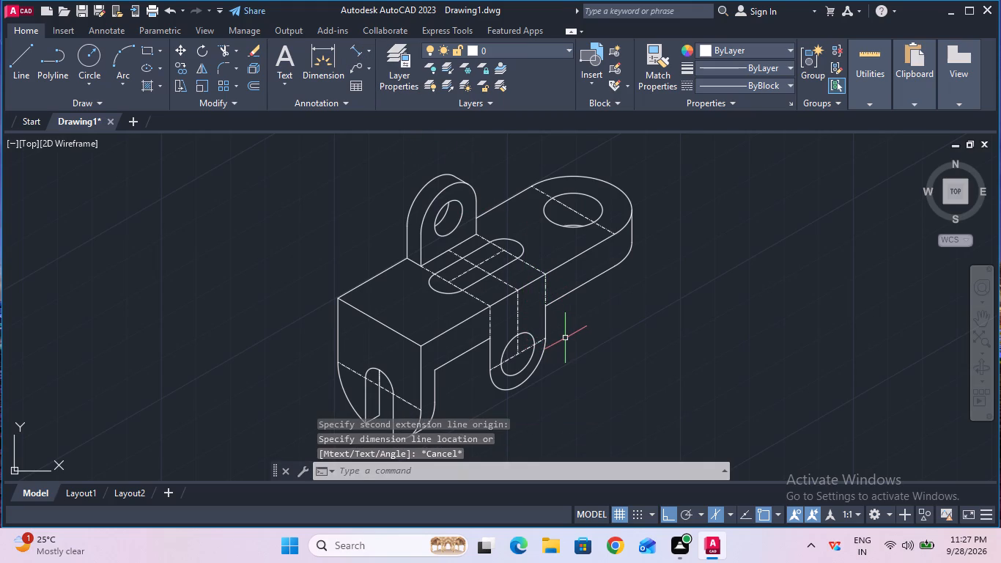
Measure across the tab's hole along its inclined centre line.
click(358, 48)
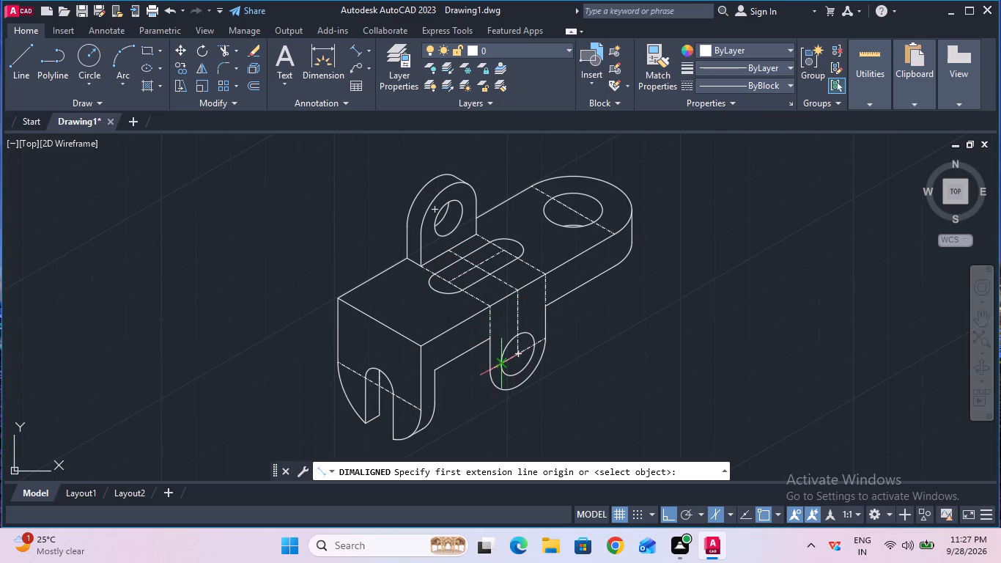
click(500, 364)
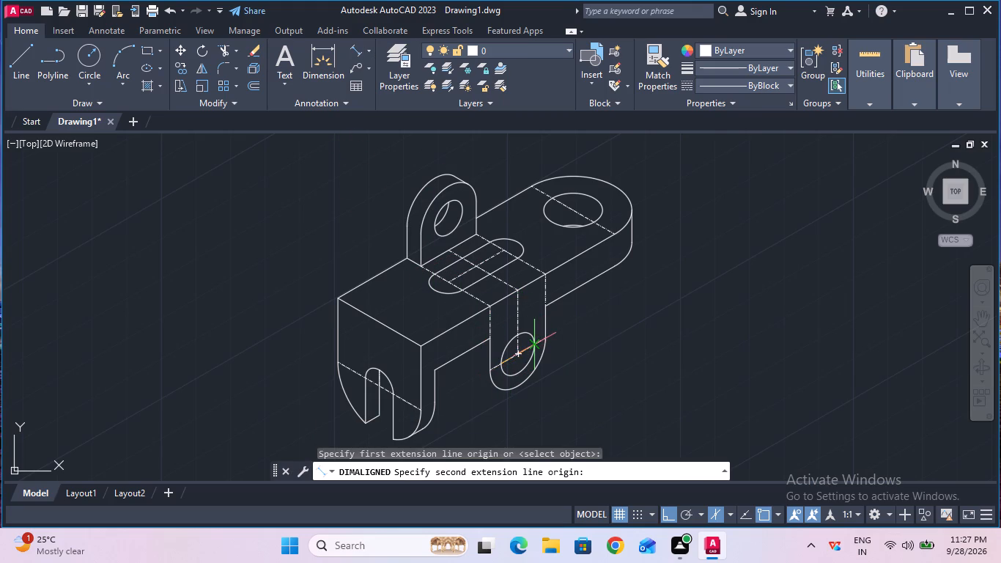
click(534, 349)
key(Escape)
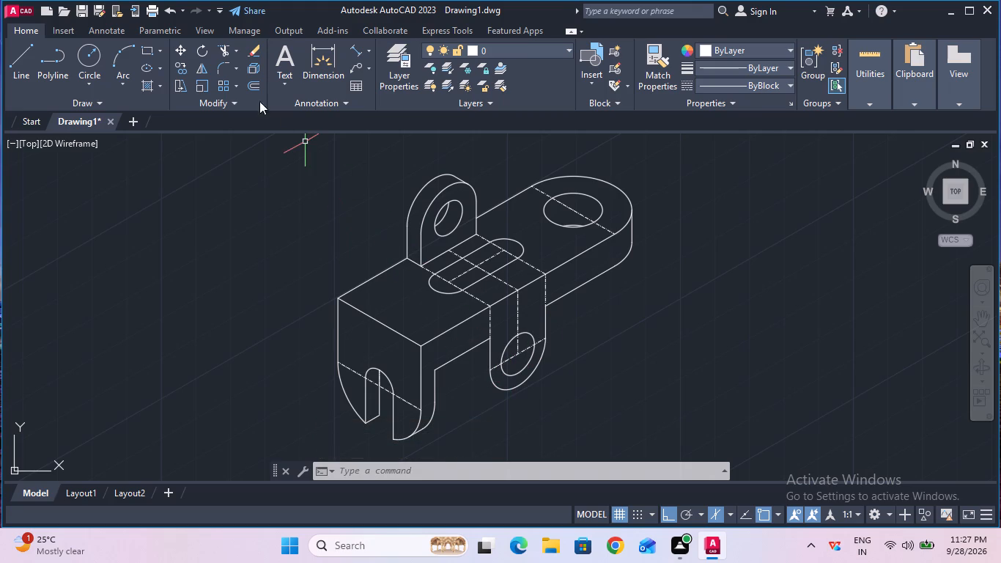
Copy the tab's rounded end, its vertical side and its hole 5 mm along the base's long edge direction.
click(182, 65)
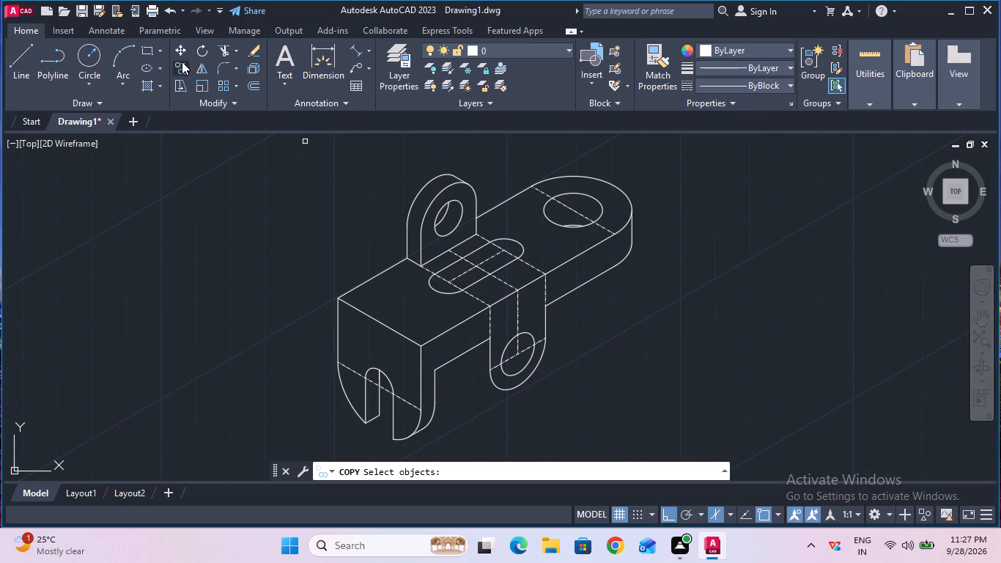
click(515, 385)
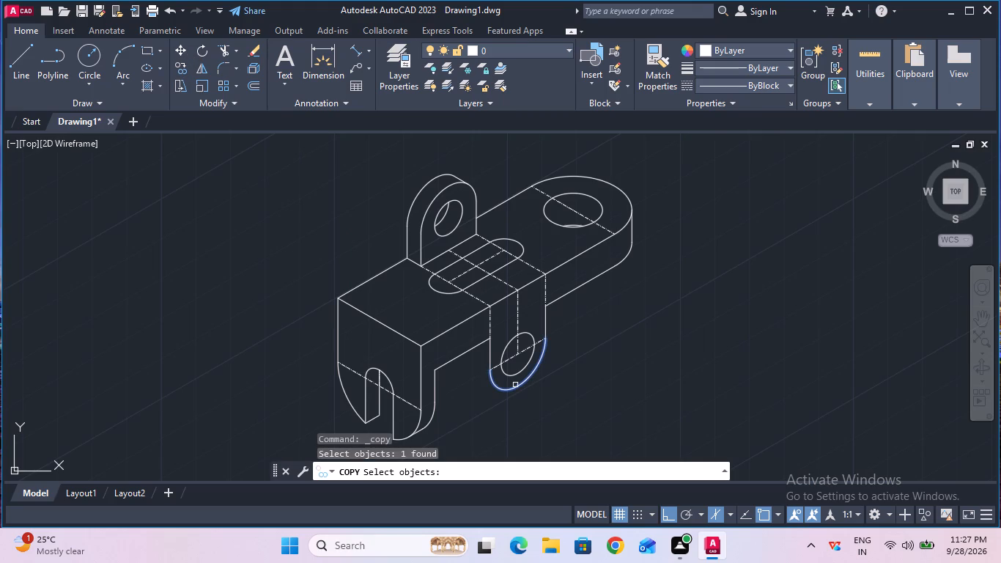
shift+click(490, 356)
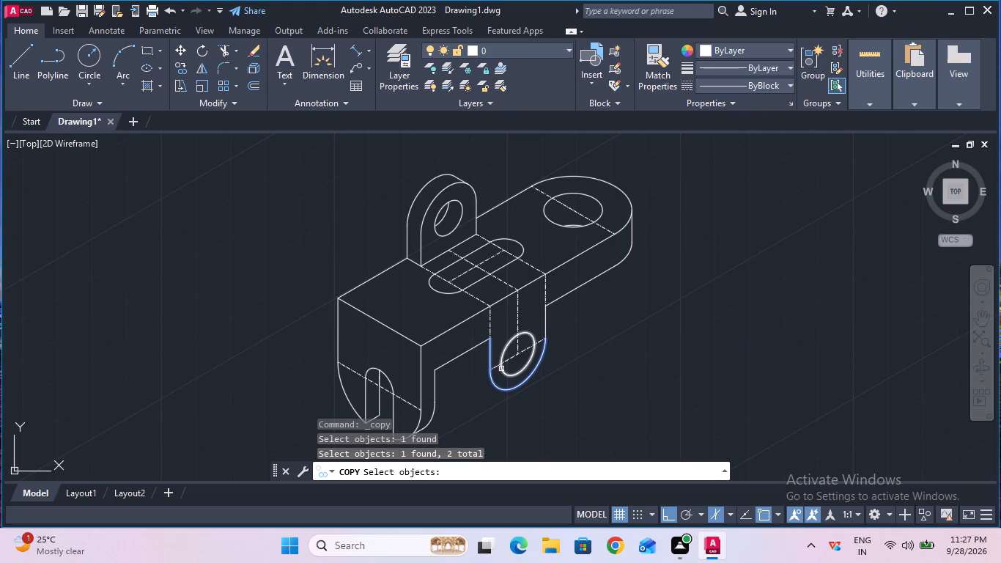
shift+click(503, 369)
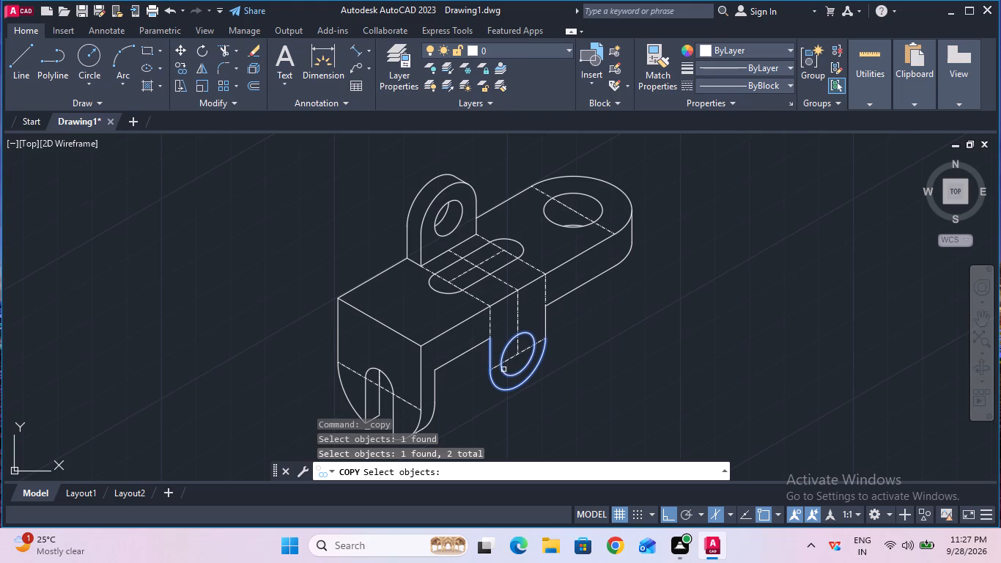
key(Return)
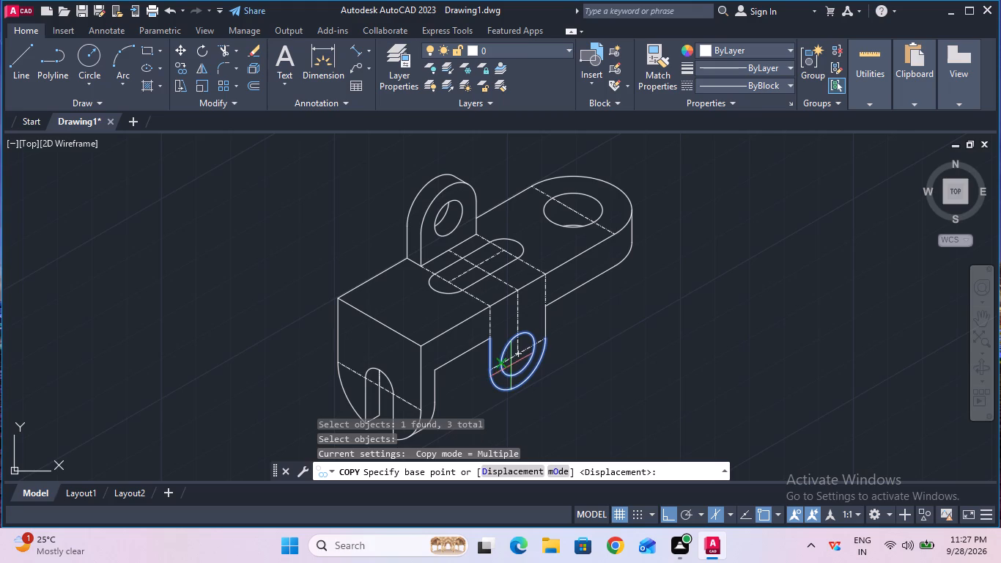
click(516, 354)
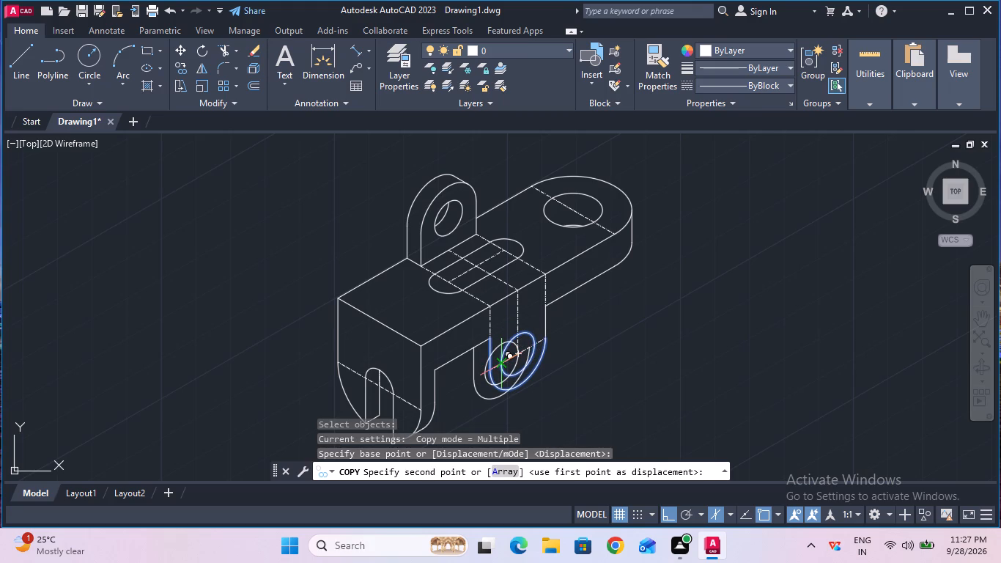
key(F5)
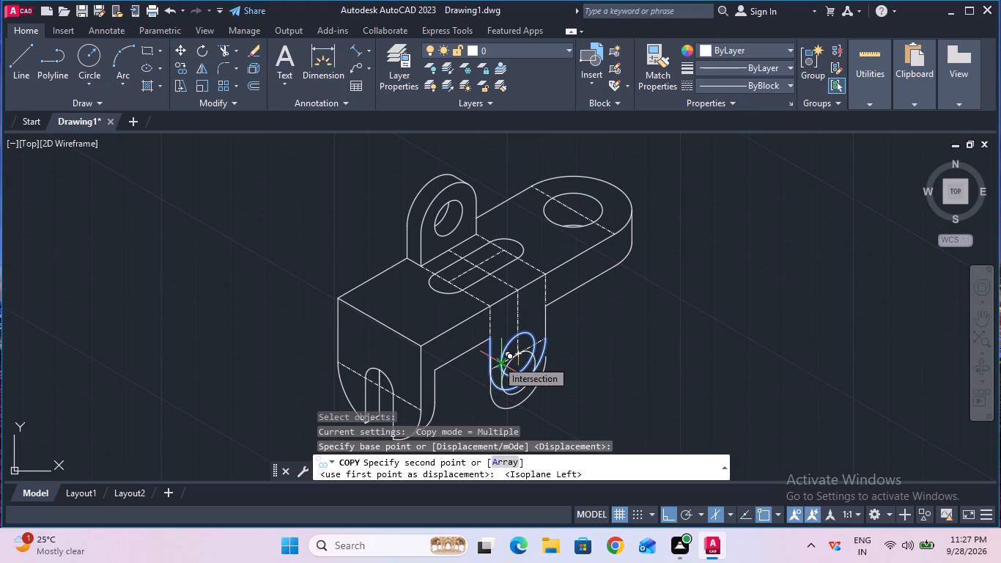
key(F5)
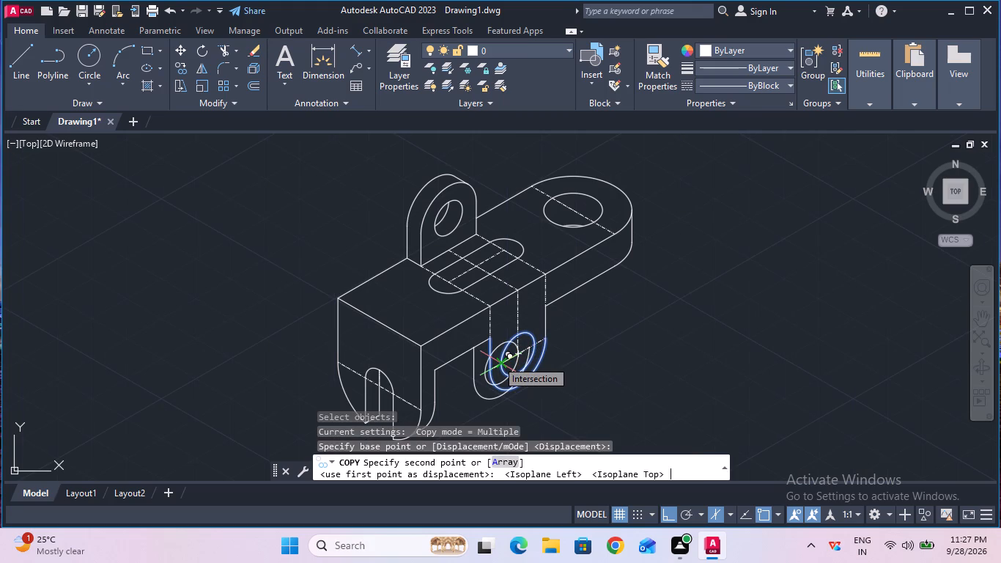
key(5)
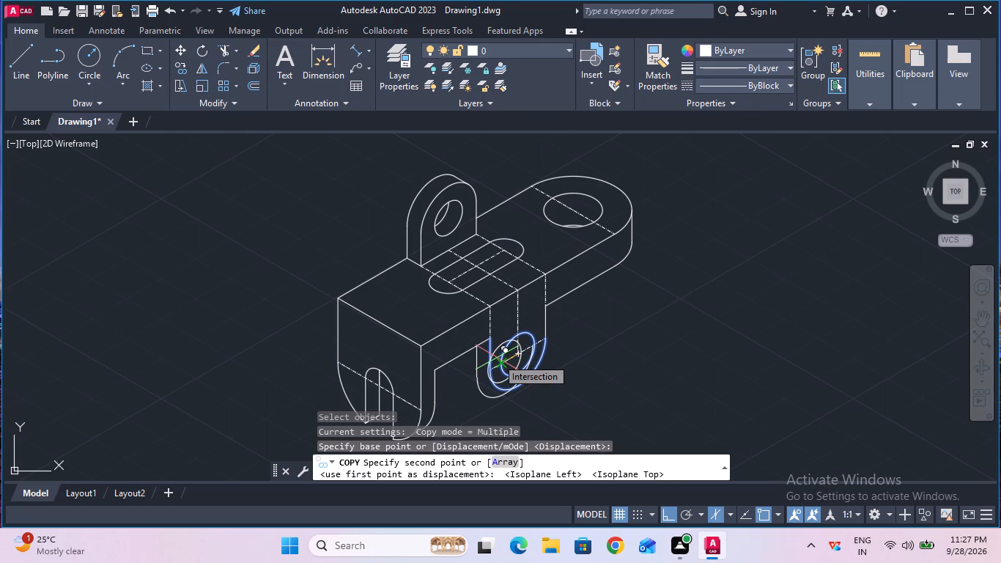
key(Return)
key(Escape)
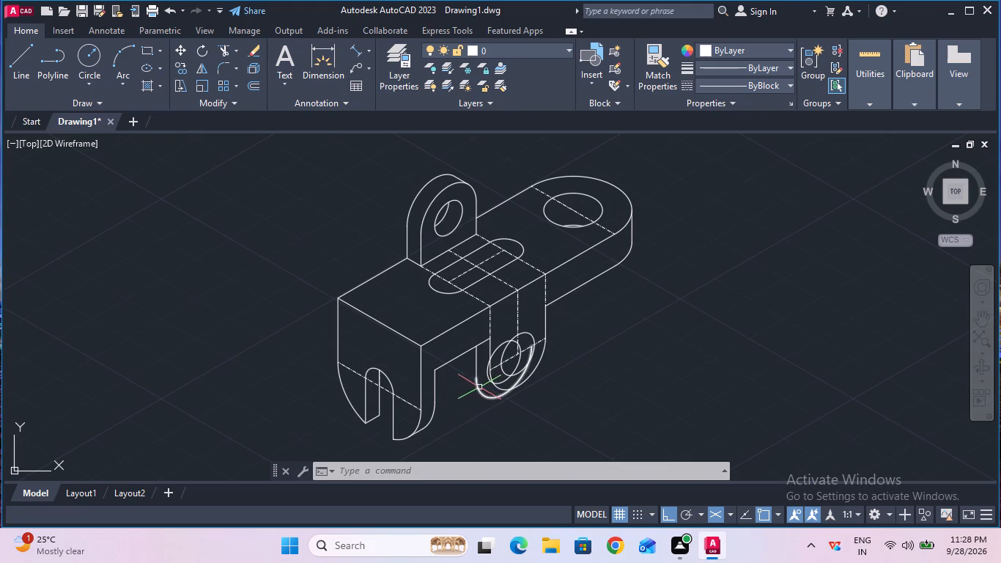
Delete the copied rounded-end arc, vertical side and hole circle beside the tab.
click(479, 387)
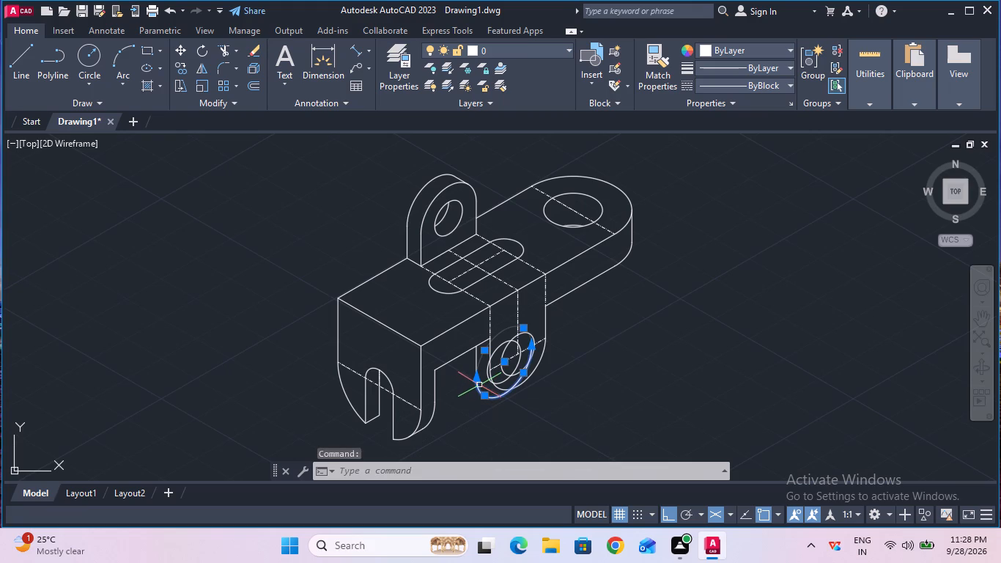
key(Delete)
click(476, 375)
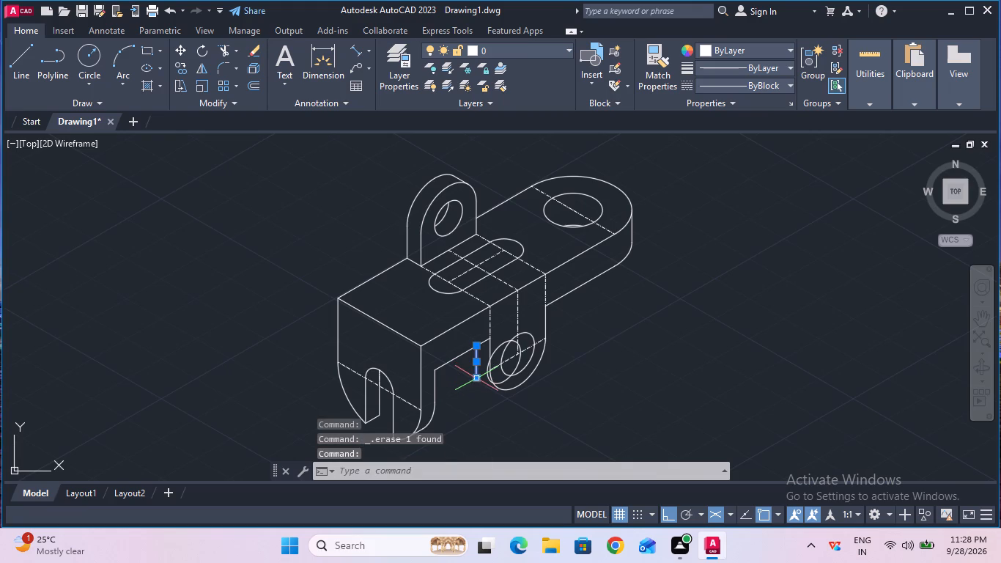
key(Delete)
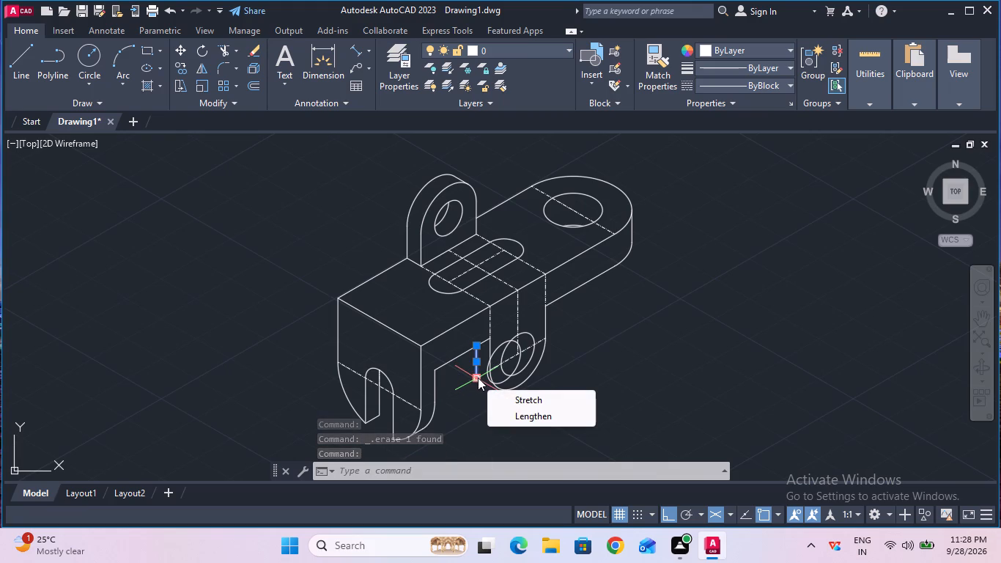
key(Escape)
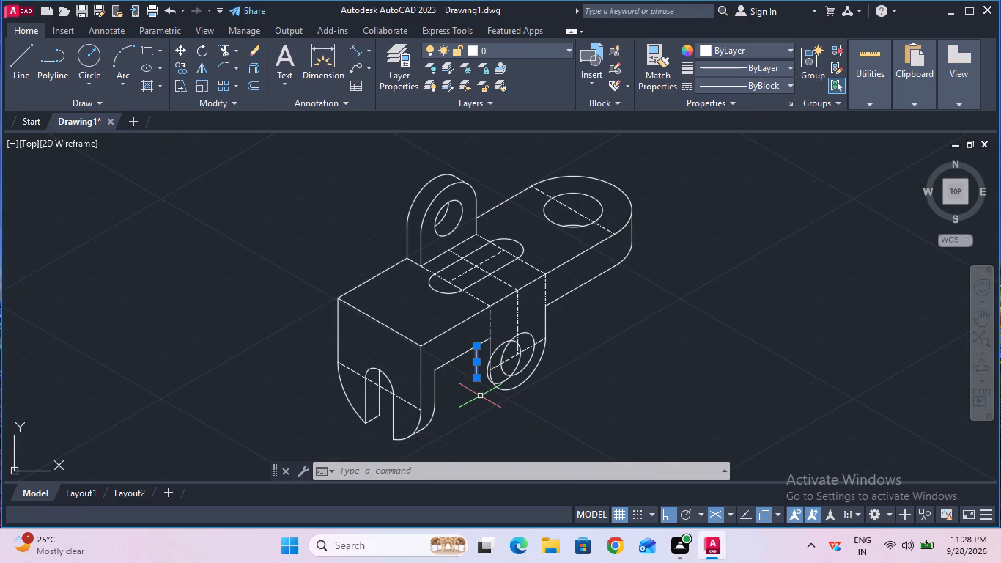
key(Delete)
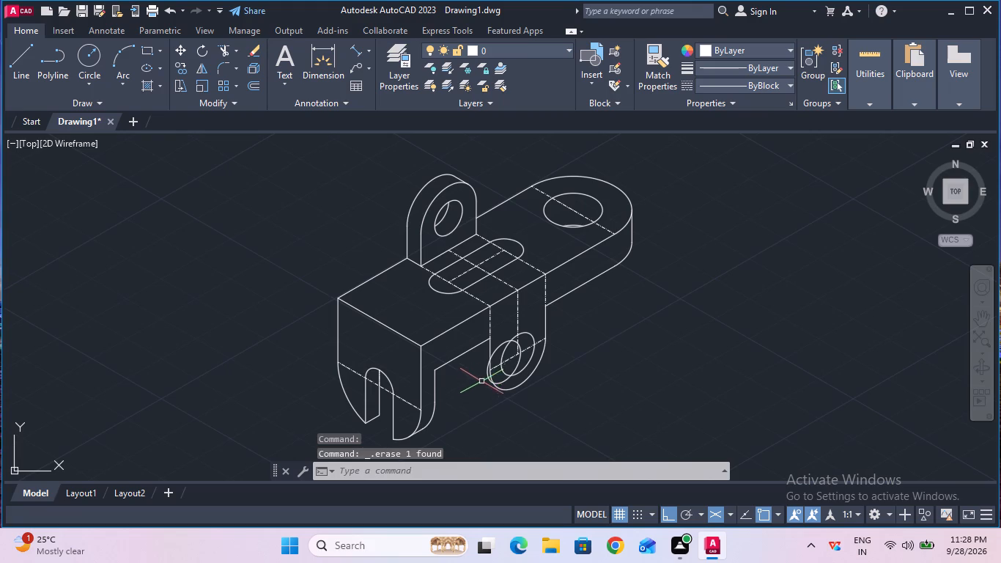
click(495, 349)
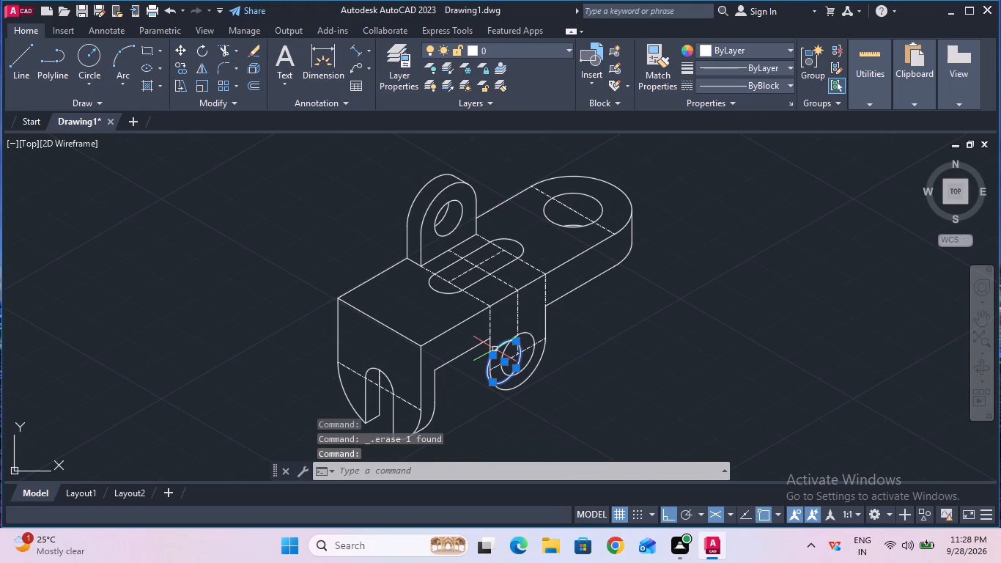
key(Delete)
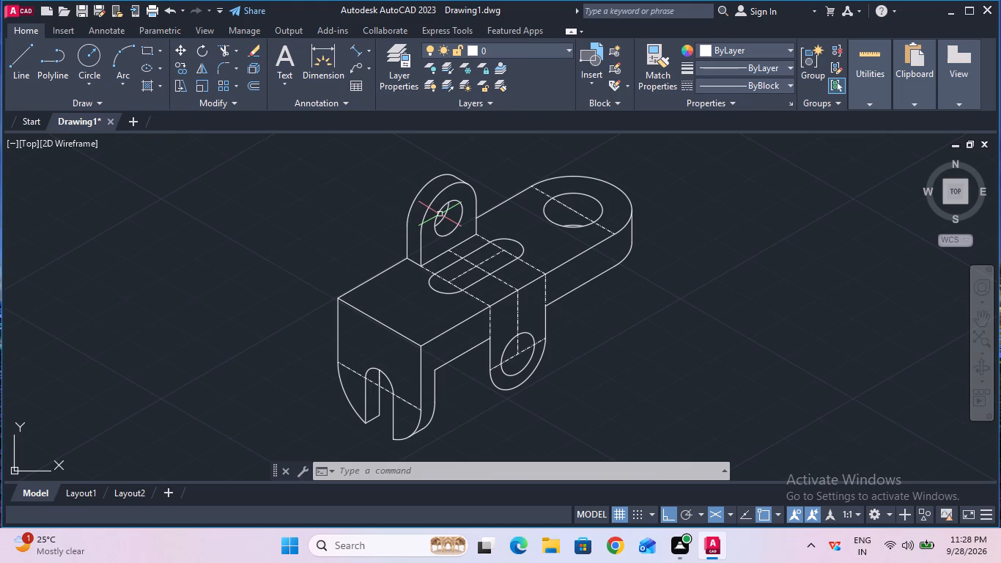
Measure vertically across the hole in the upright lug's front face.
ctrl+scroll(440, 214, up, 2)
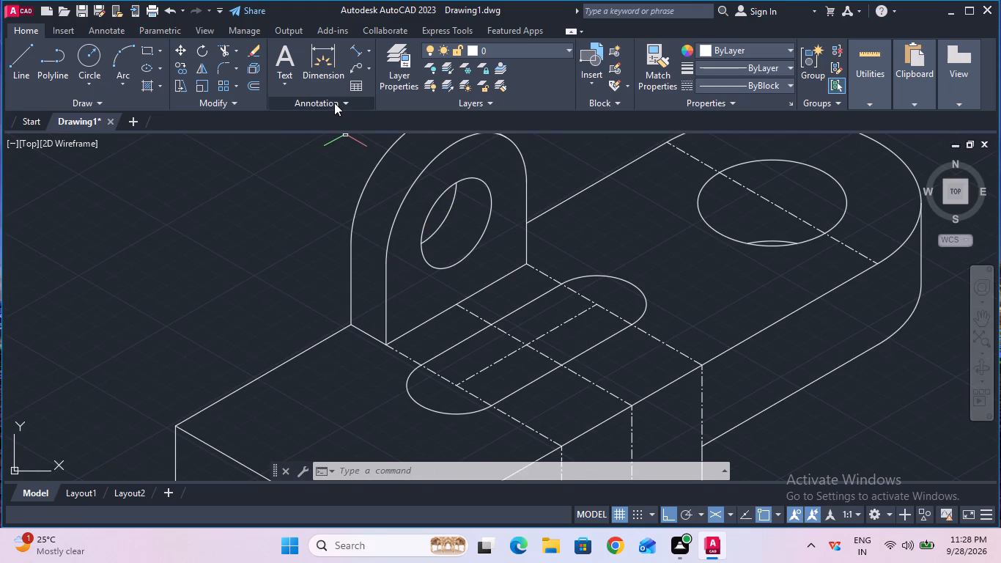
click(361, 49)
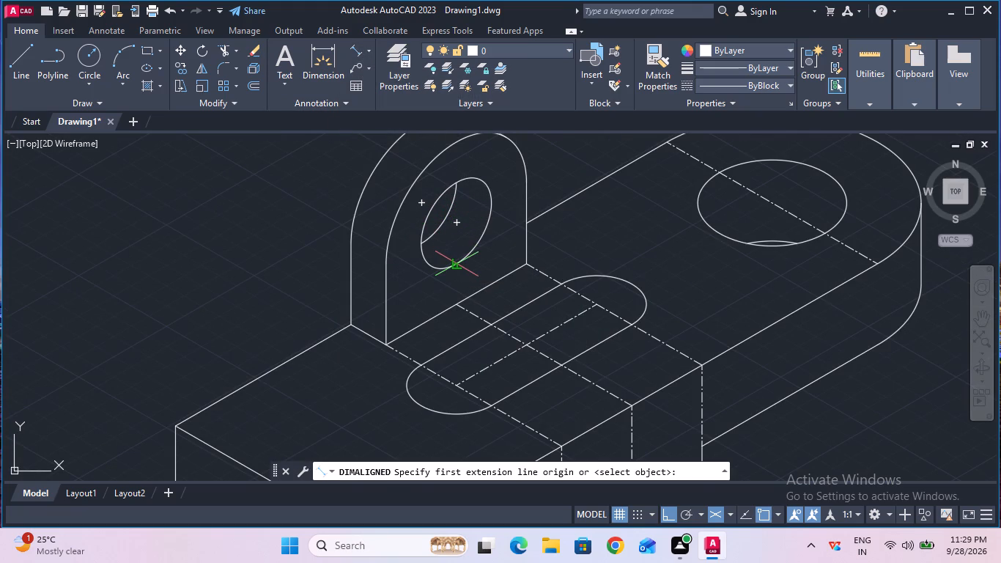
click(456, 261)
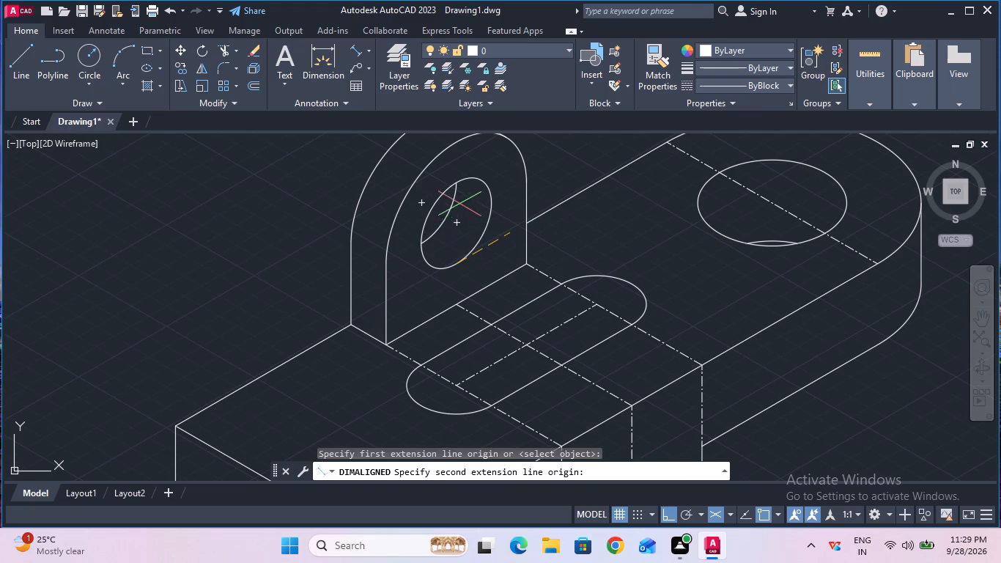
click(461, 185)
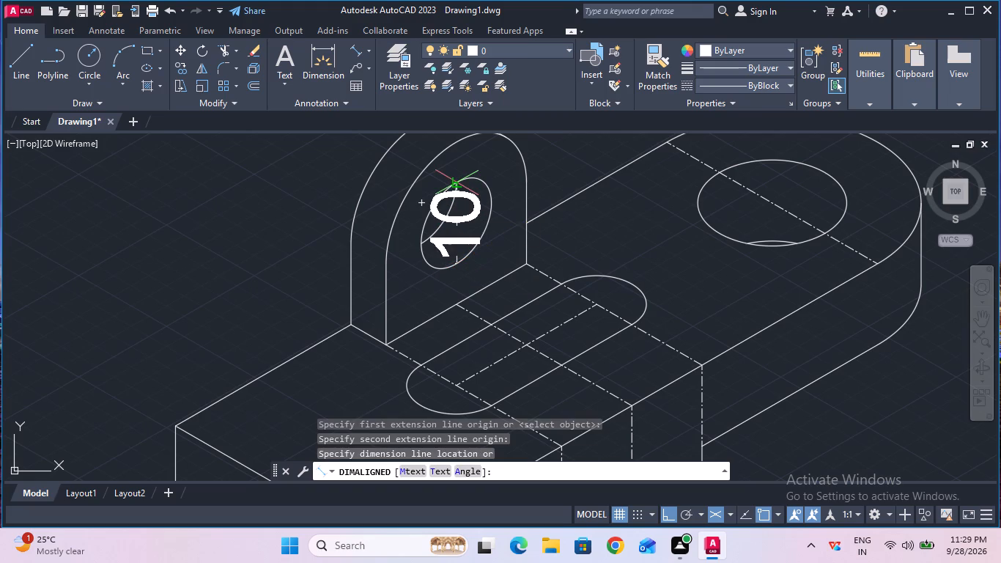
key(Escape)
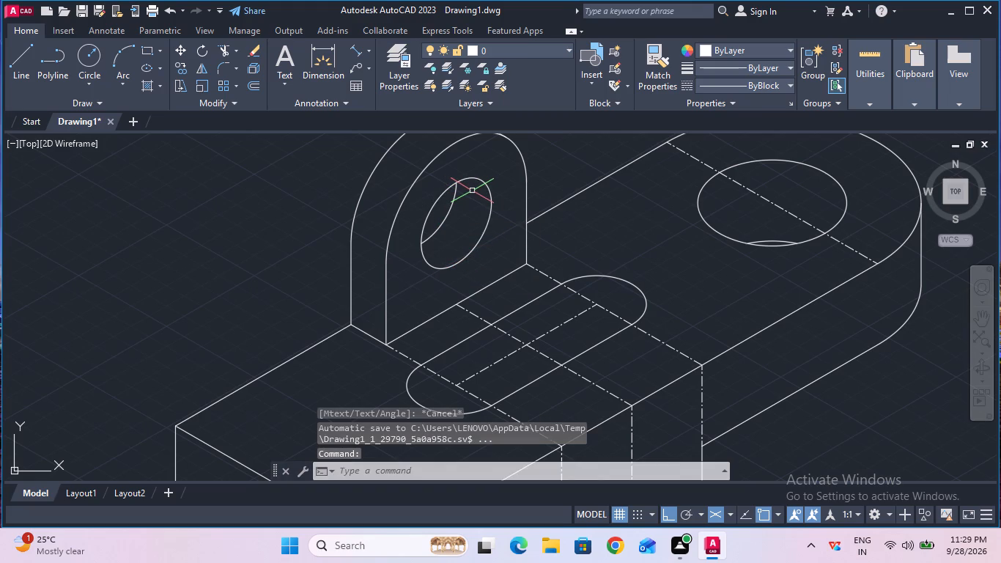
Delete the hole circle on the upright lug's front face.
ctrl+scroll(472, 191, down, 2)
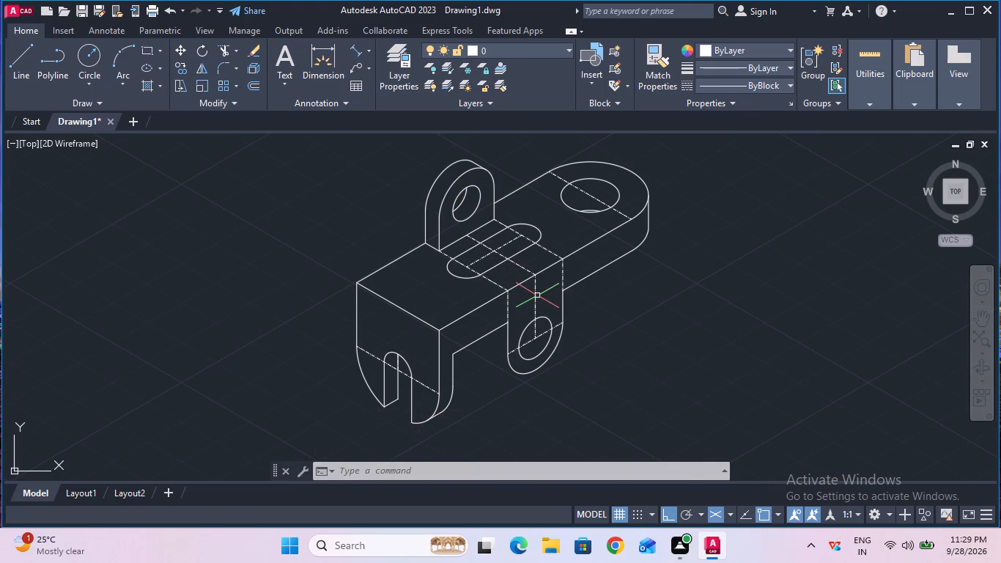
click(472, 216)
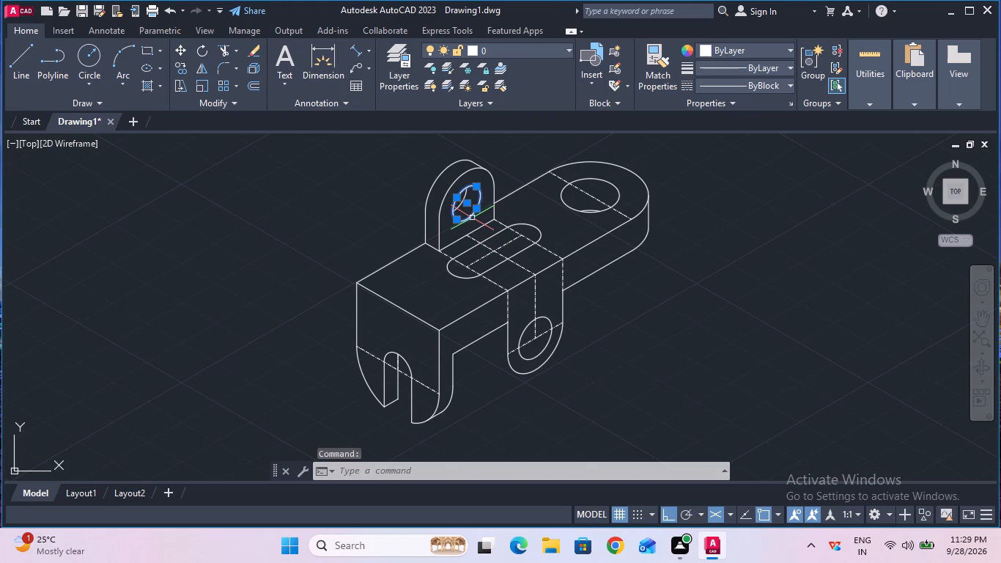
key(Delete)
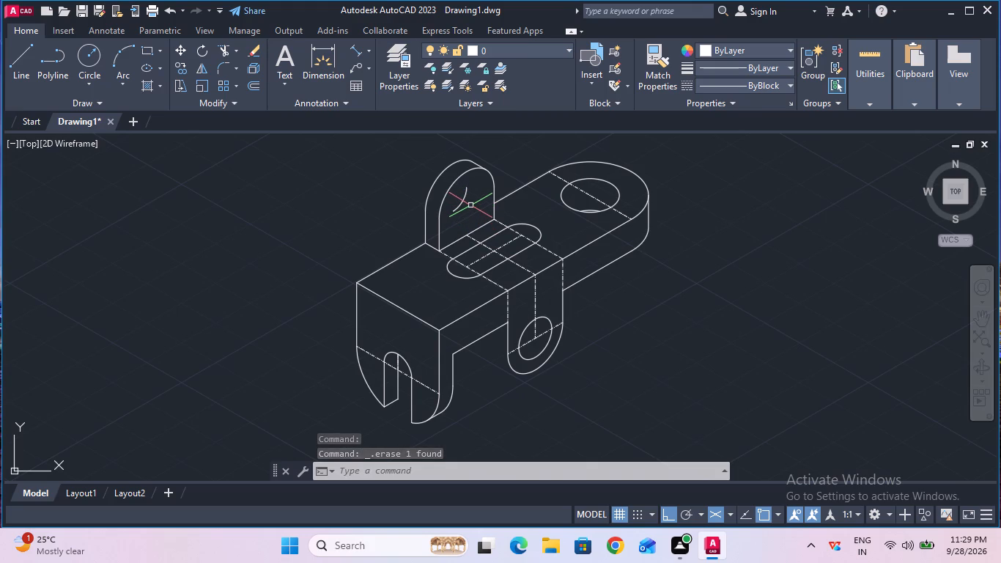
Draw an isometric circle of radius 6 mm in the right isoplane, centred on the upright lug's hole centre.
ctrl+scroll(470, 205, up, 1)
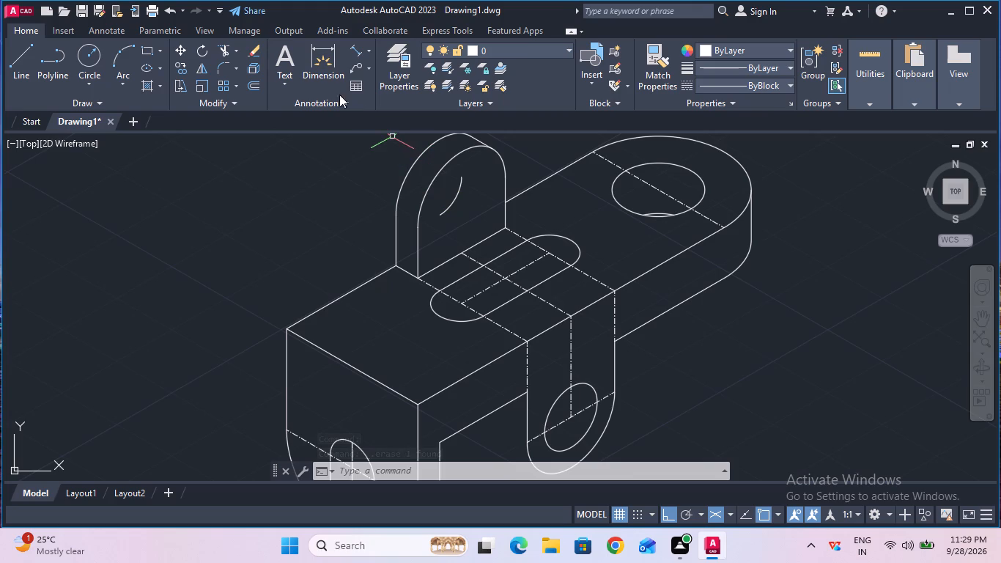
text(ell)
click(373, 328)
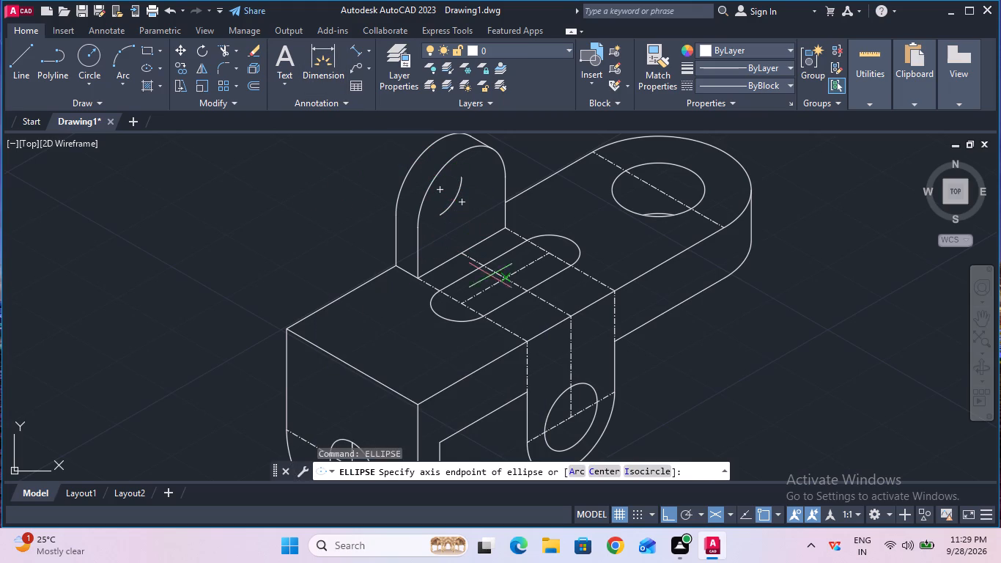
click(653, 468)
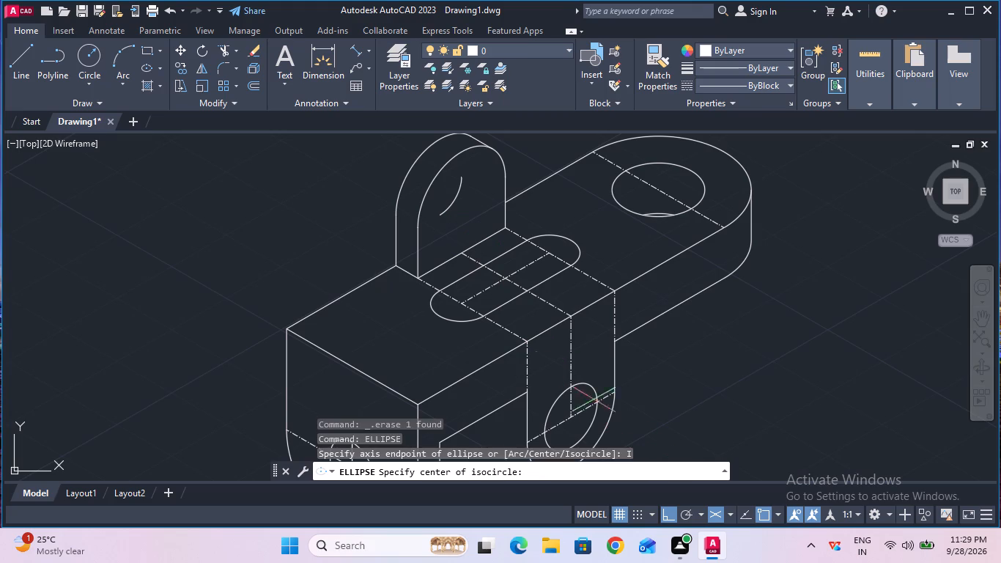
click(465, 202)
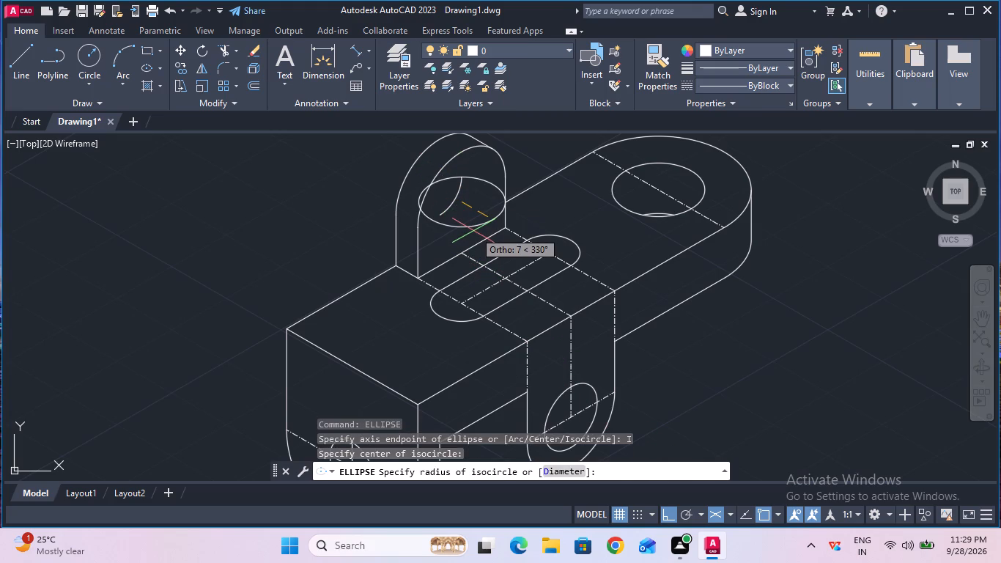
key(F5)
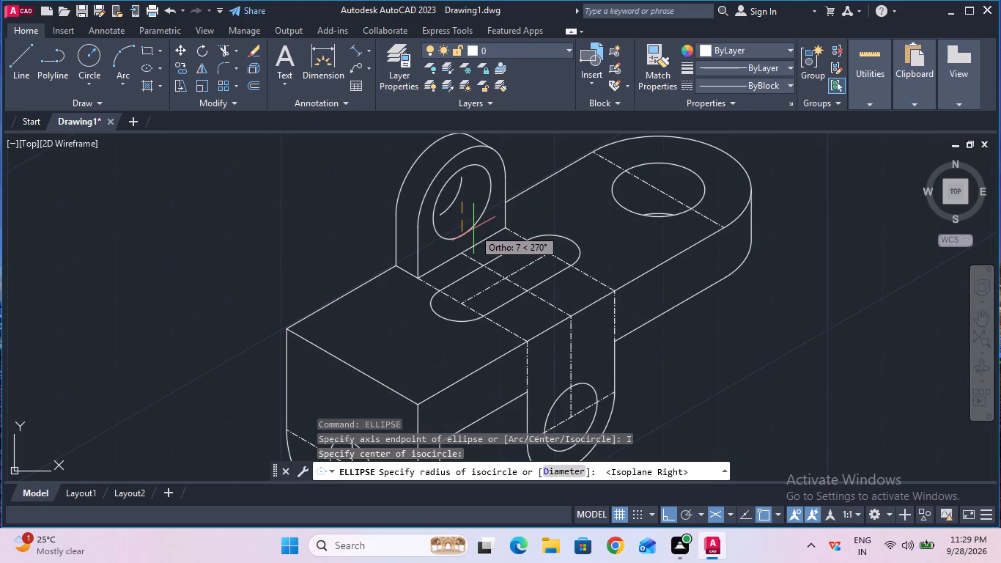
key(6)
key(Return)
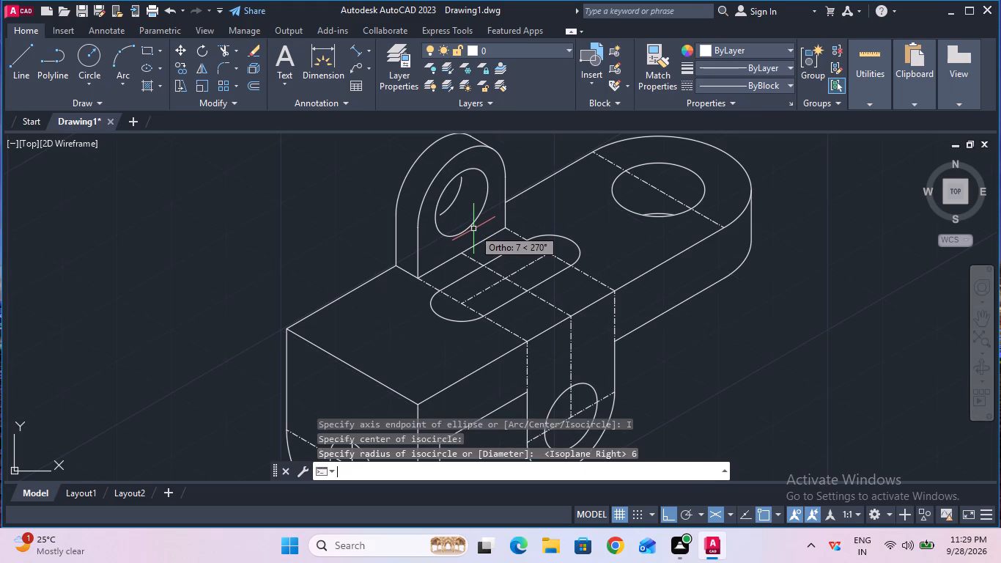
key(Escape)
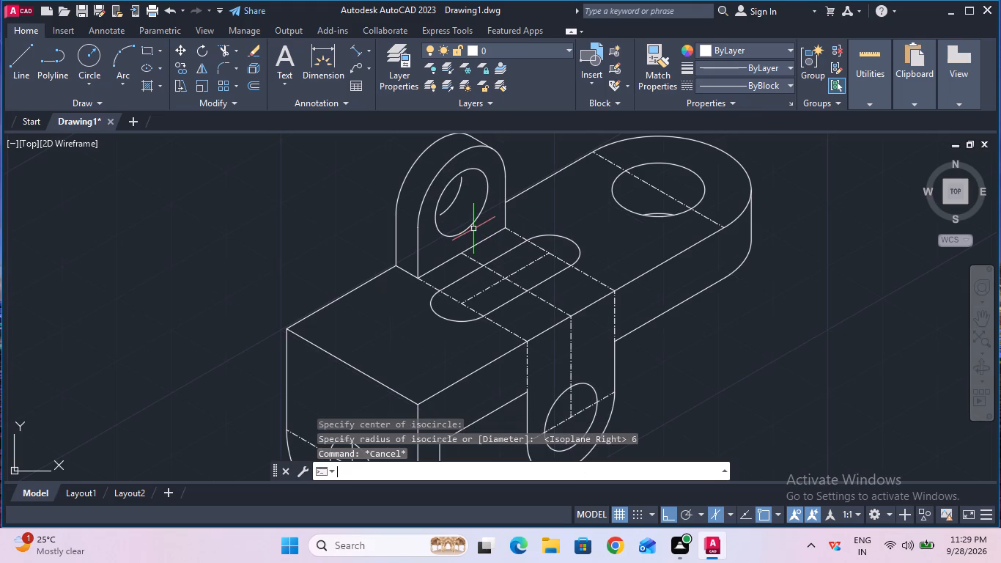
Extend both ends of the lug hole's inner depth arc to the radius 6 mm hole circle.
click(237, 51)
click(256, 94)
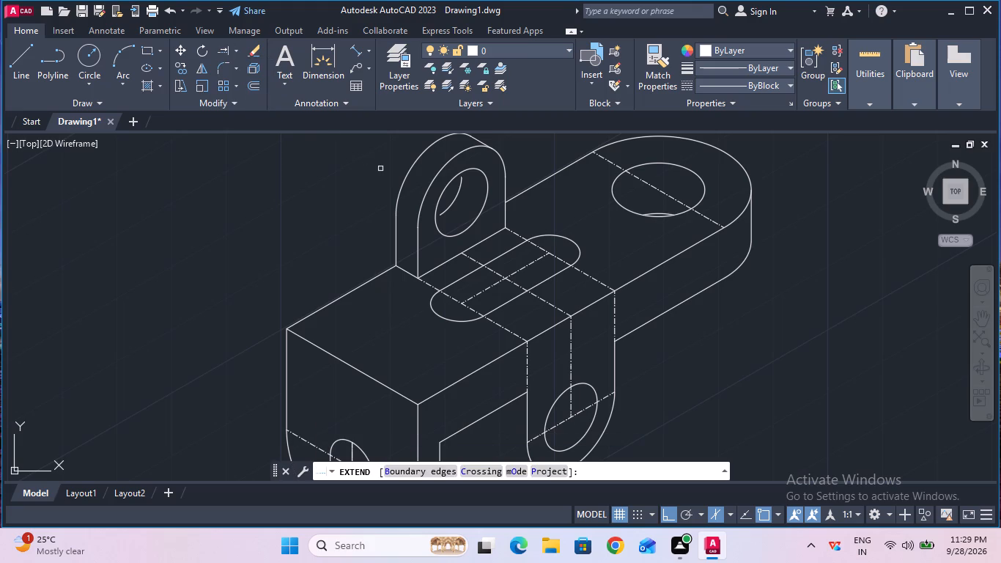
click(460, 188)
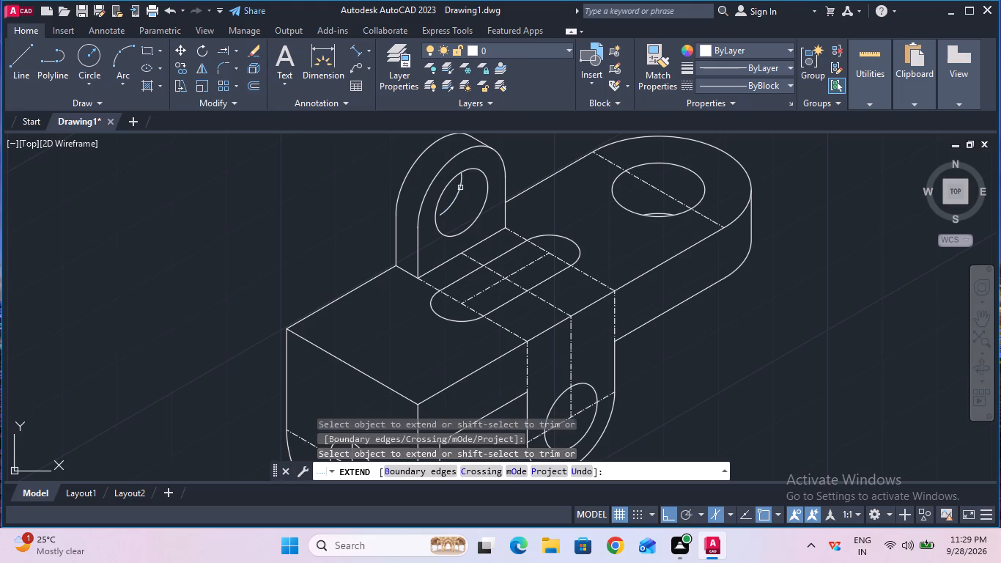
click(450, 207)
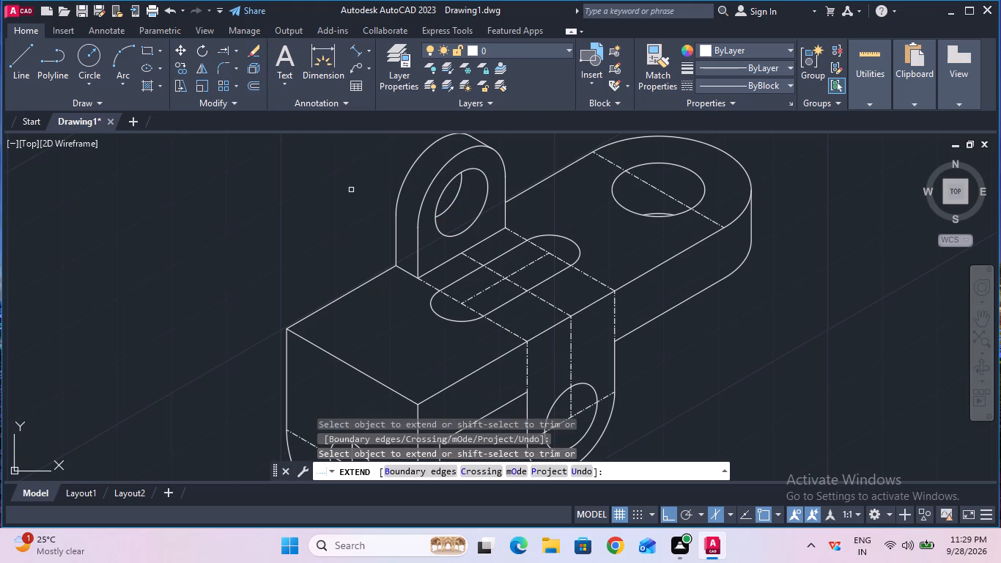
Measure the width of the hole in the downward round-ended tab along its isometric centre line.
key(Escape)
ctrl+scroll(350, 189, down, 1)
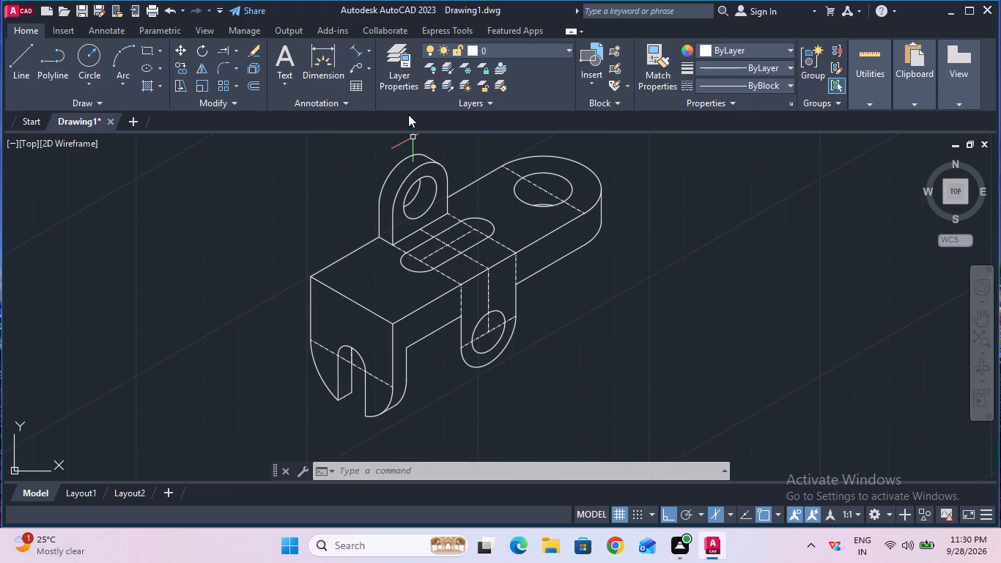
click(362, 52)
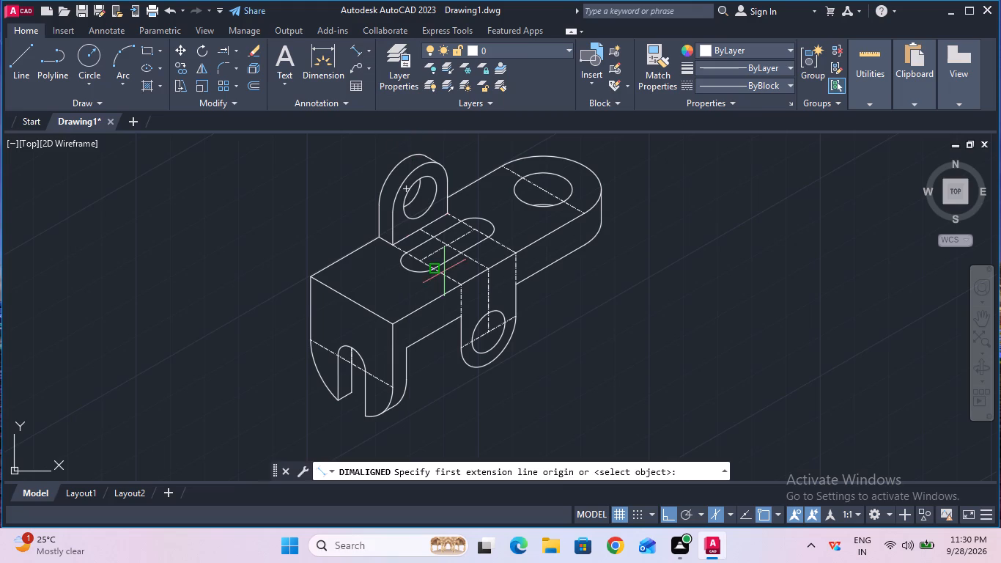
click(473, 343)
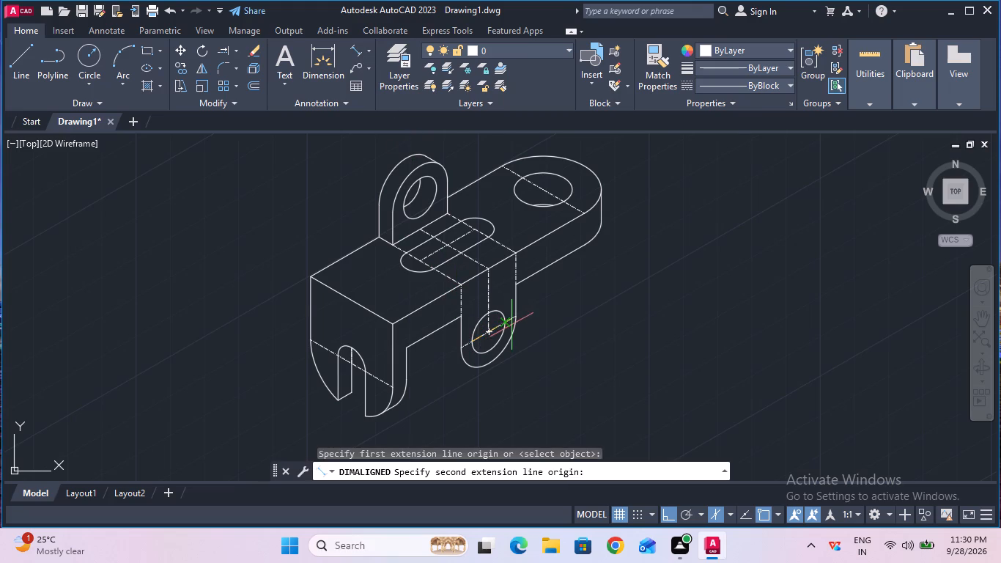
click(504, 325)
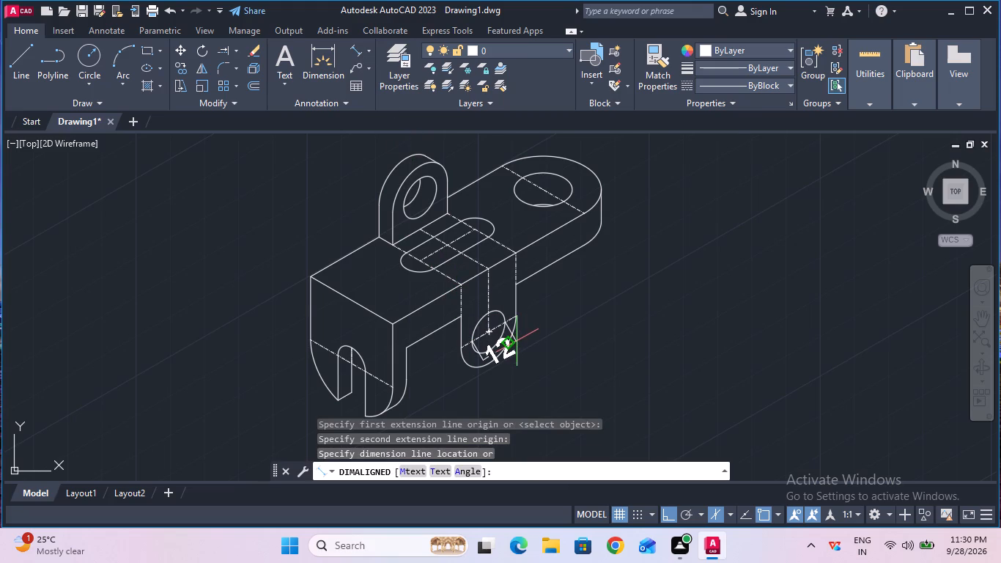
key(Escape)
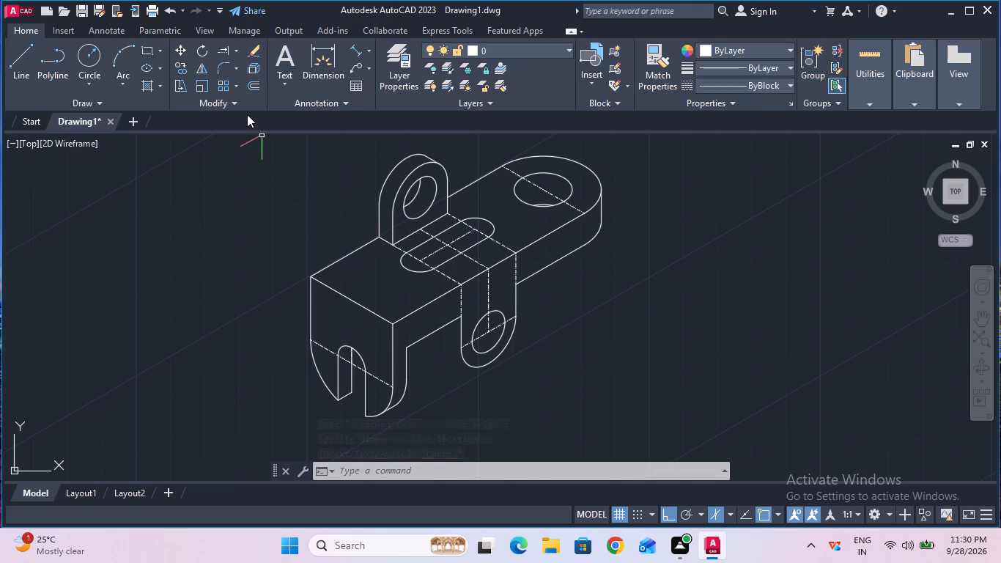
Copy the downward tab's straight side edge, rounded end arc and hole circle 5 mm backward in the left isoplane.
click(188, 69)
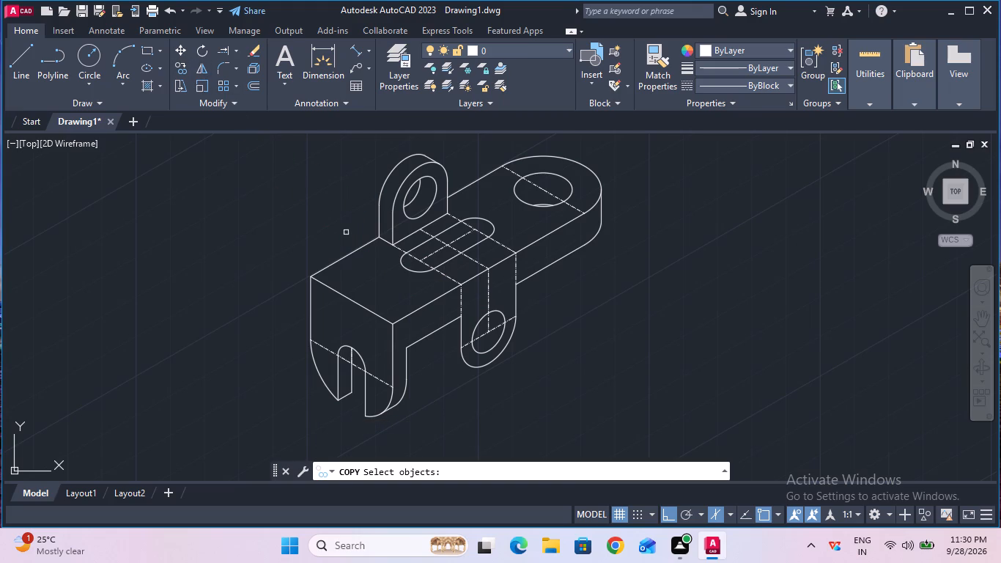
click(461, 341)
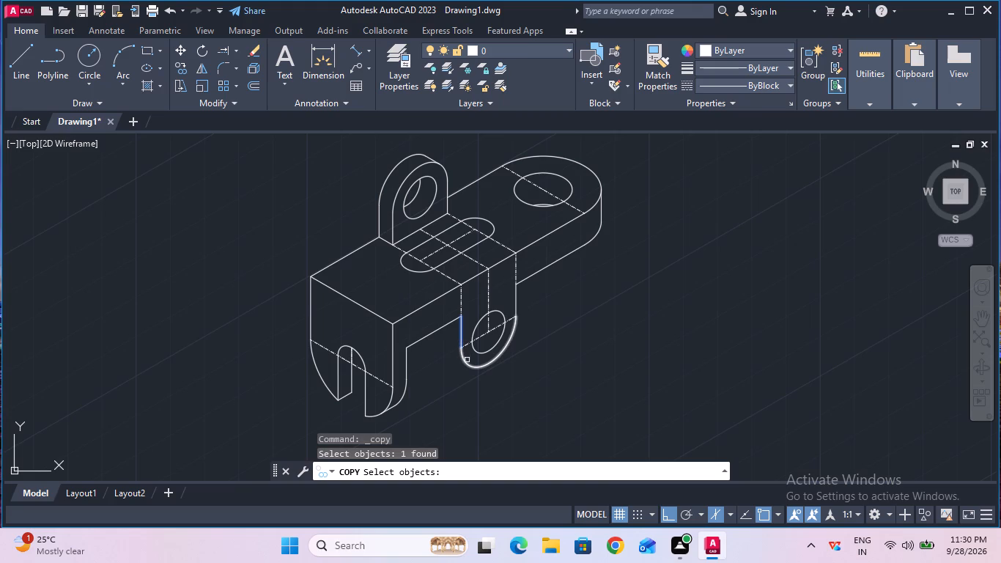
shift+click(468, 365)
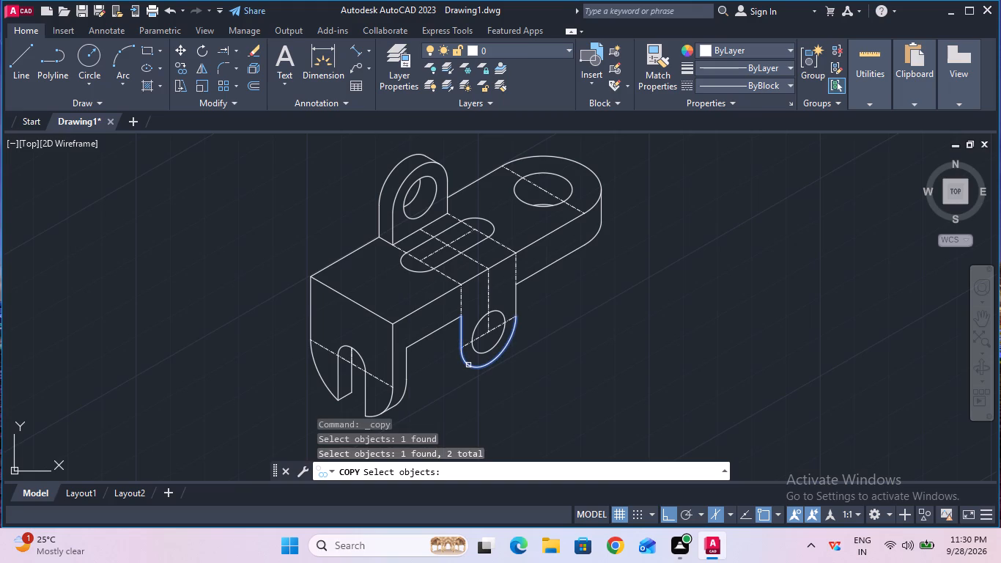
shift+click(476, 350)
key(Return)
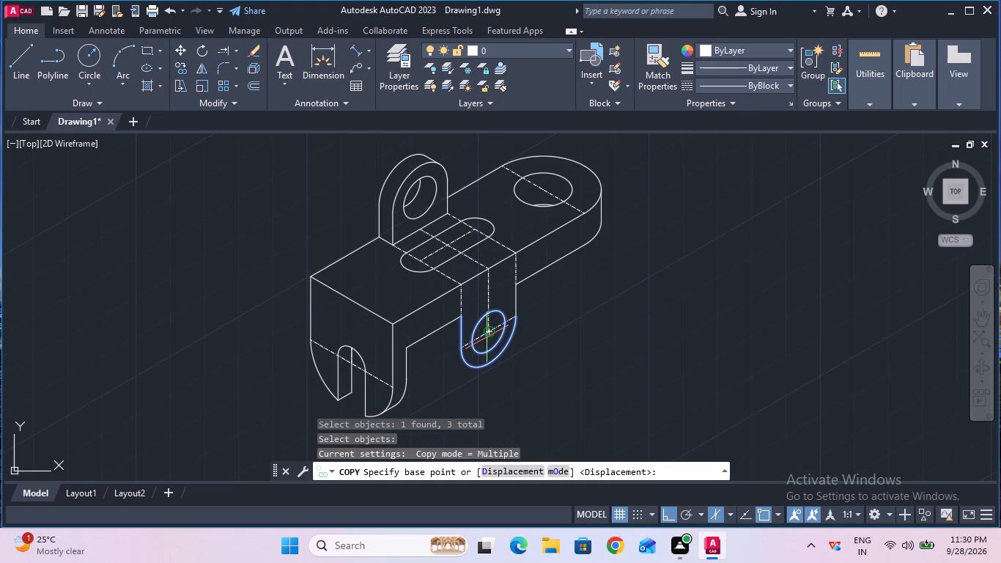
click(489, 334)
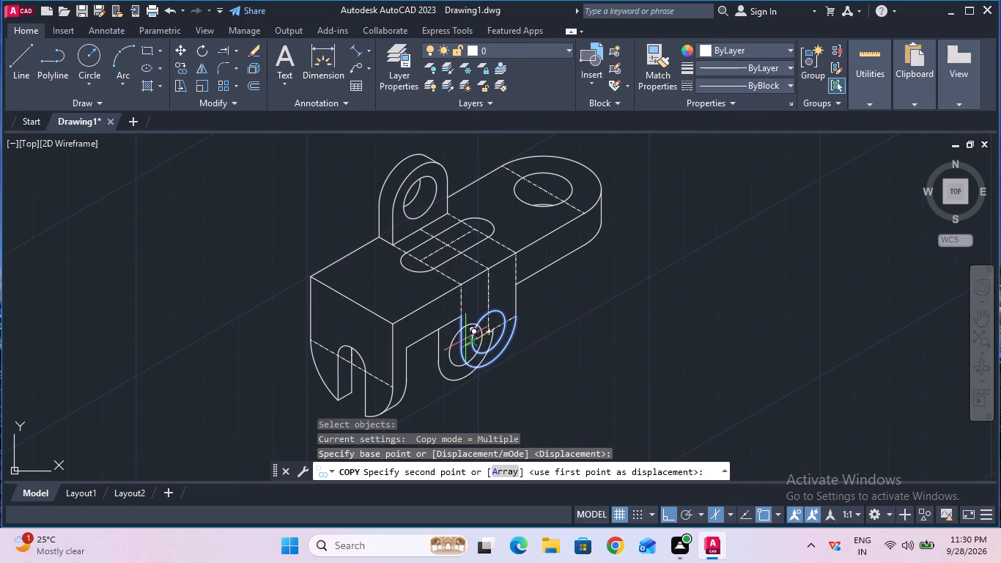
key(F5)
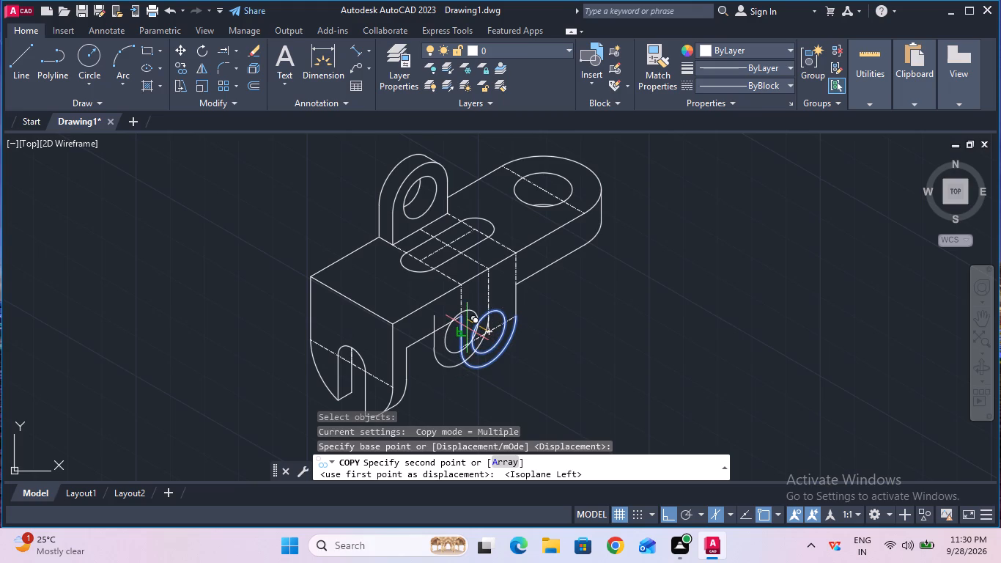
key(5)
key(Return)
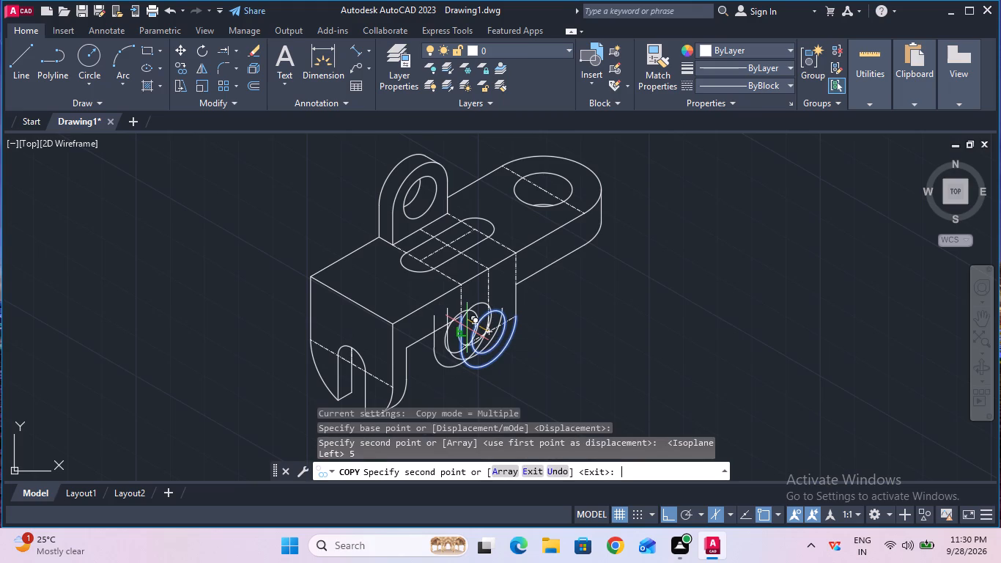
key(Escape)
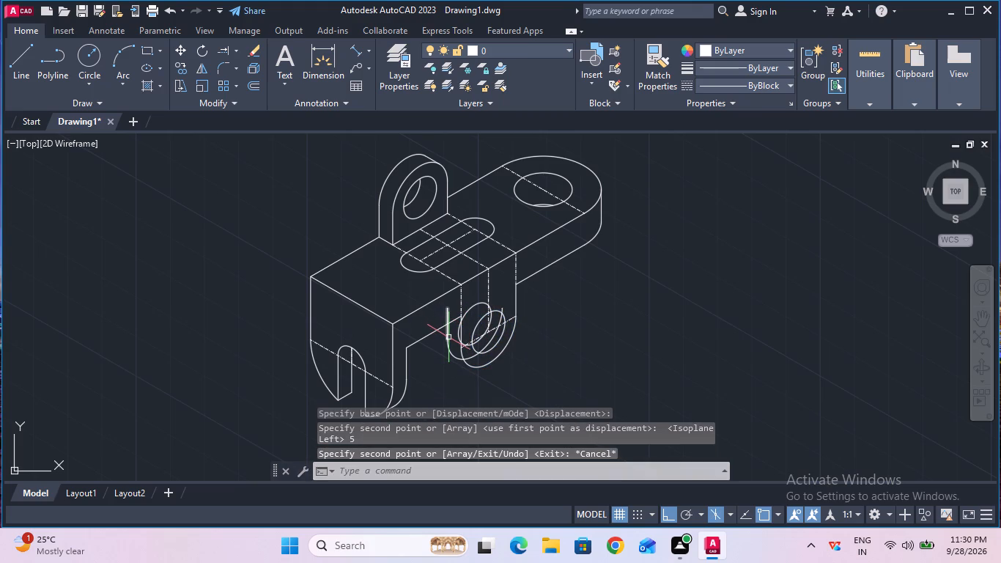
Trim away the copied hole circle and the hidden parts of the copied edge and arc, keeping only the tab's exposed rear outline.
ctrl+scroll(448, 337, up, 1)
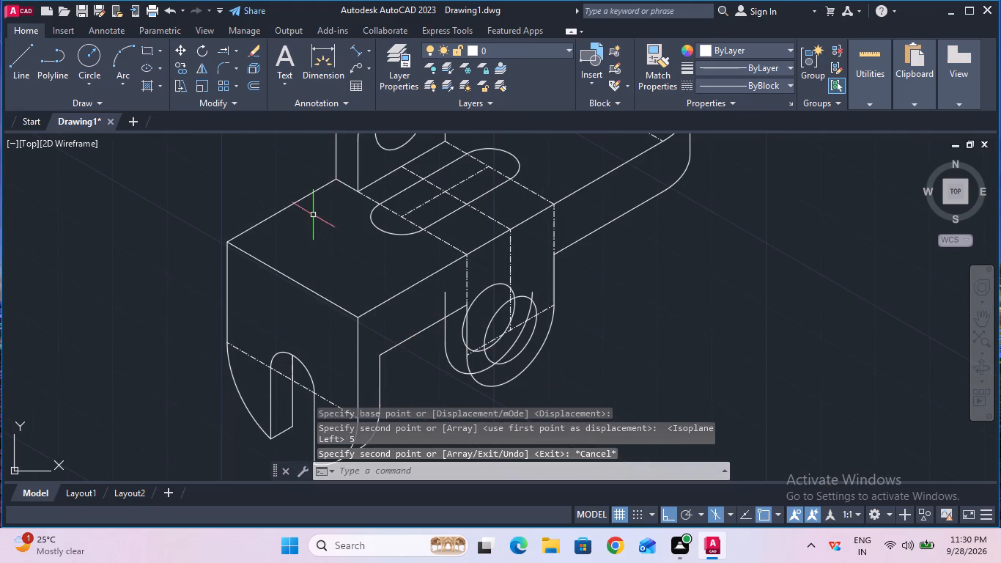
click(234, 53)
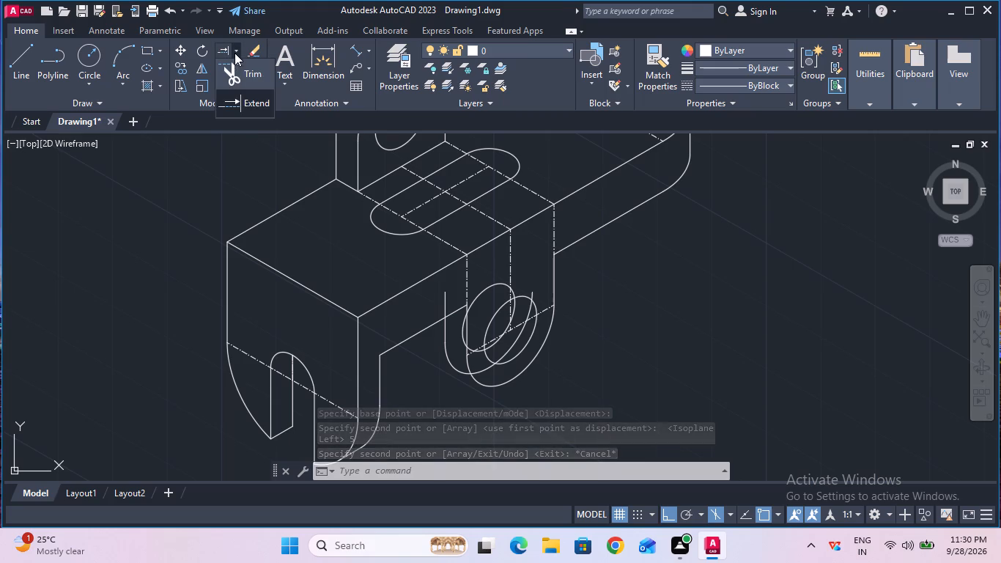
click(239, 66)
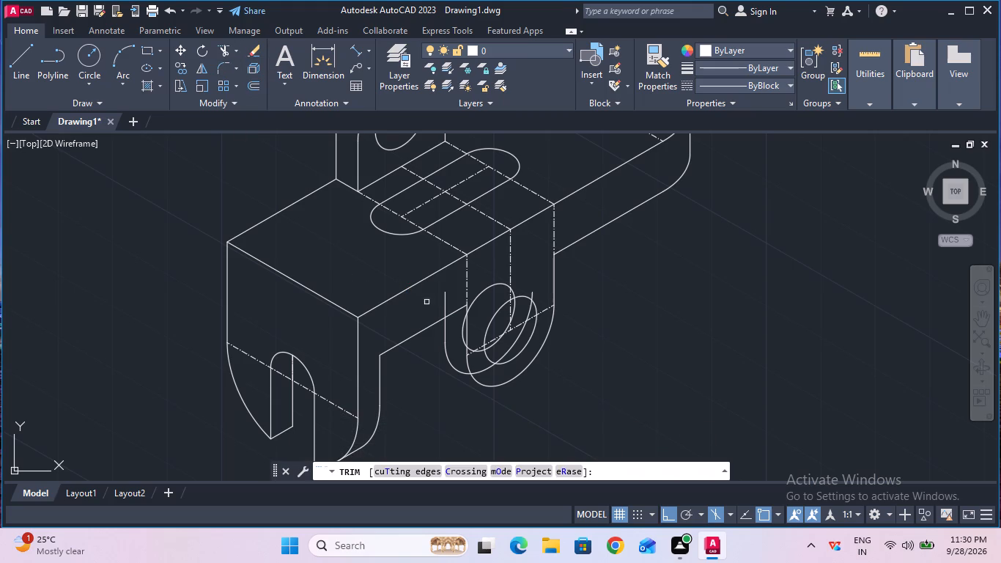
click(443, 303)
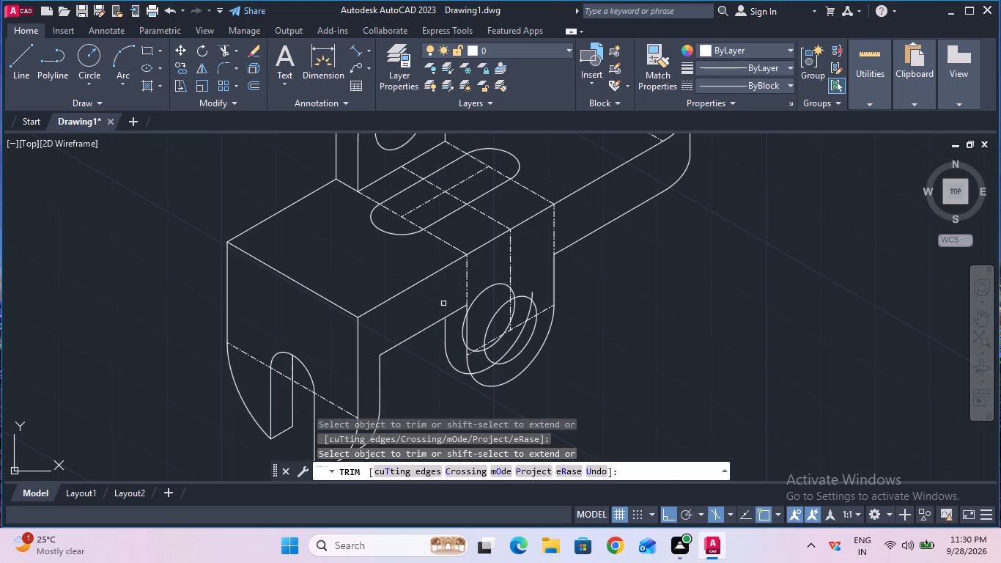
click(490, 289)
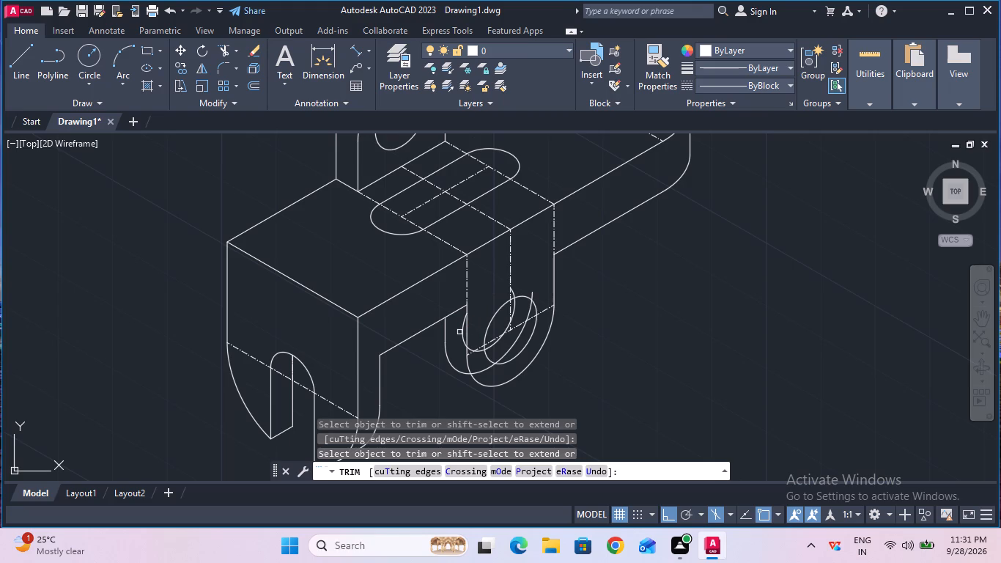
click(462, 332)
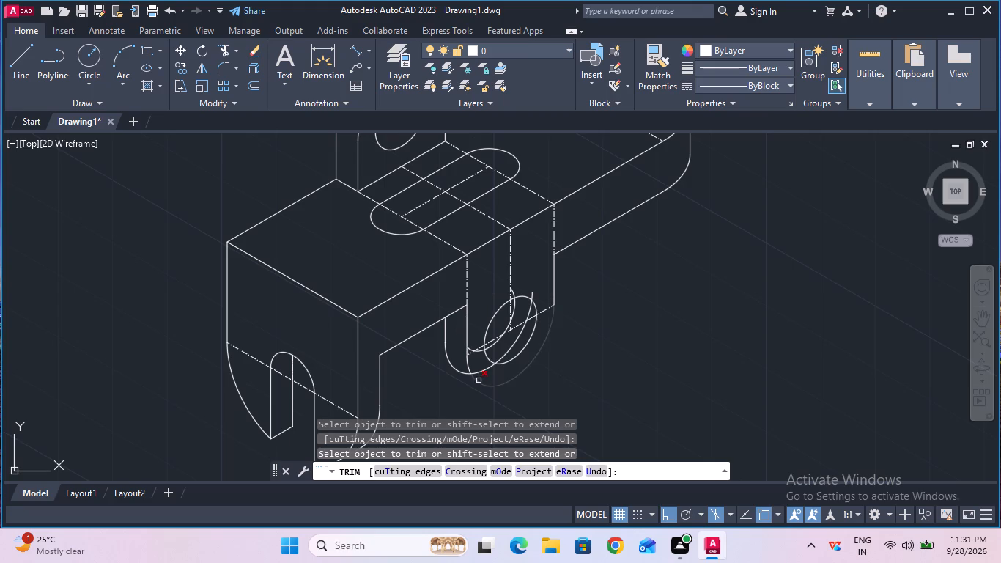
click(481, 372)
click(514, 347)
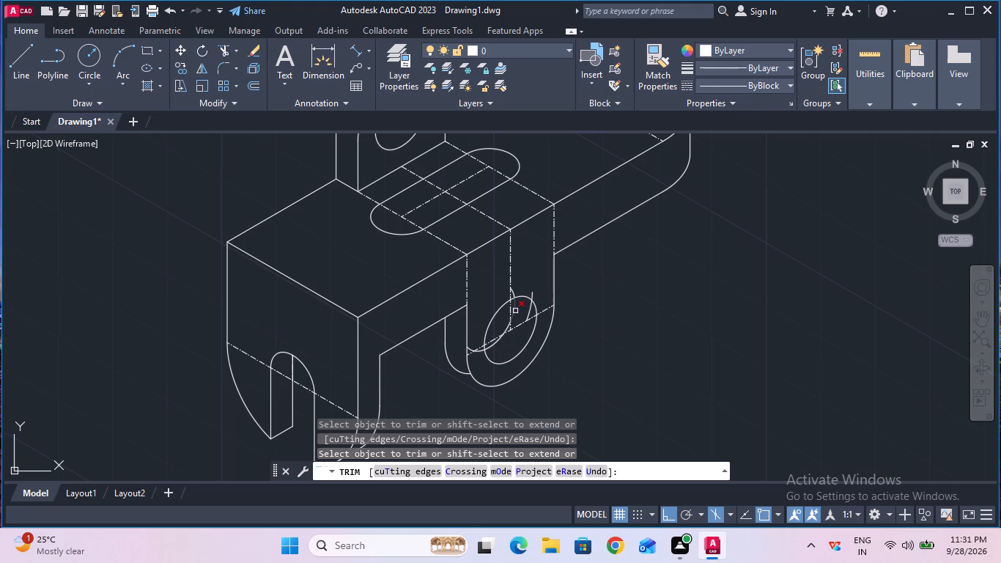
click(515, 310)
click(503, 336)
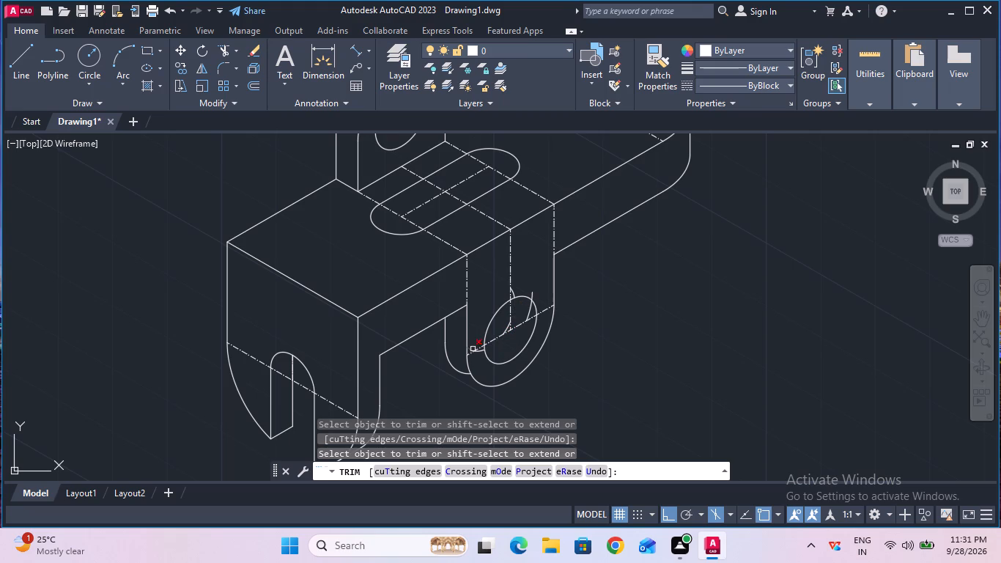
click(473, 349)
click(481, 352)
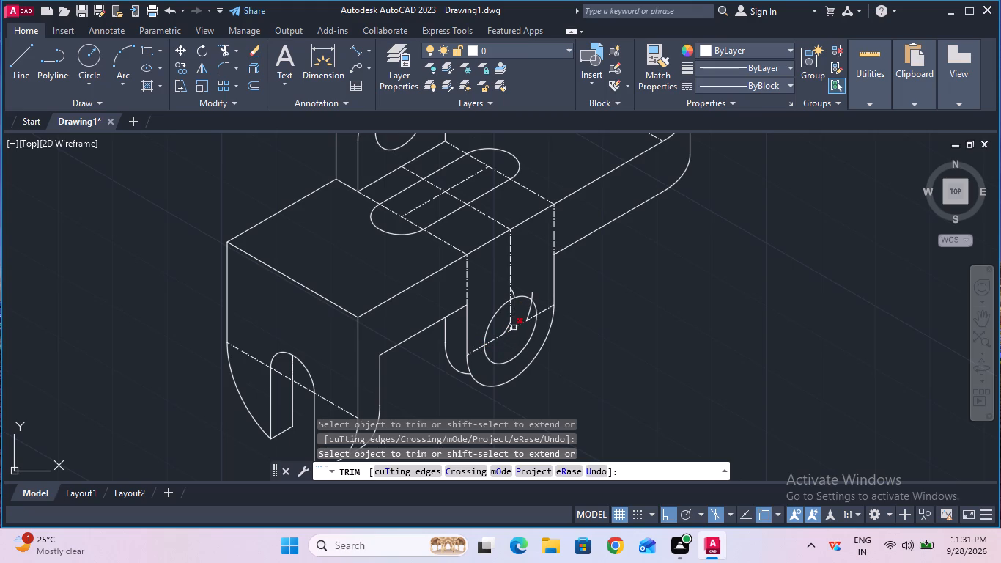
click(503, 329)
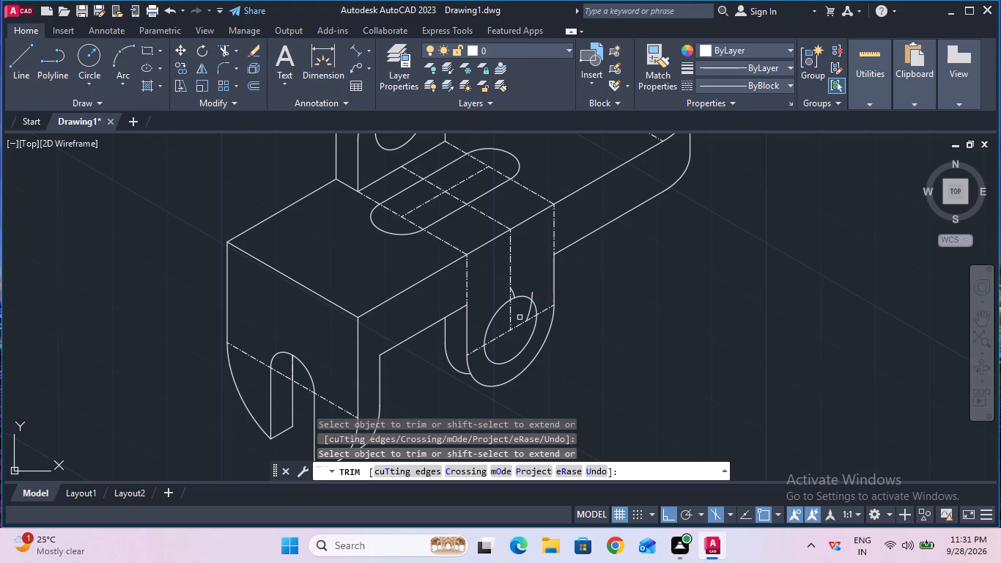
click(527, 314)
click(514, 295)
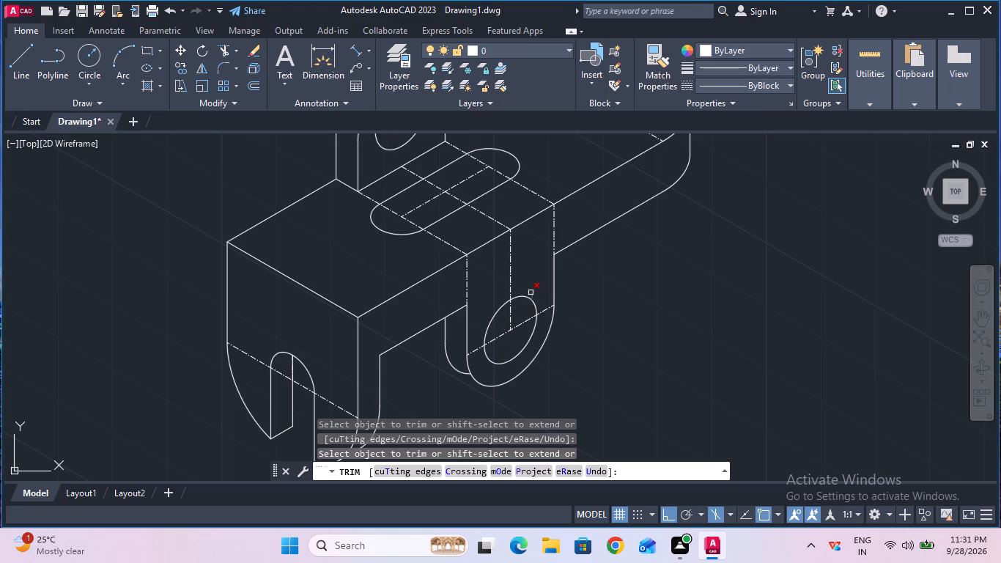
click(531, 294)
key(Escape)
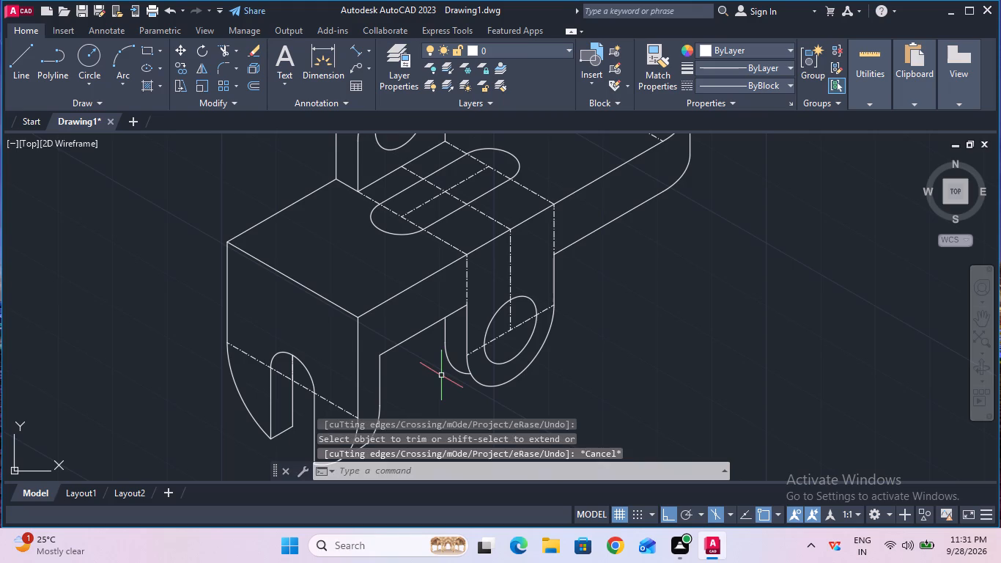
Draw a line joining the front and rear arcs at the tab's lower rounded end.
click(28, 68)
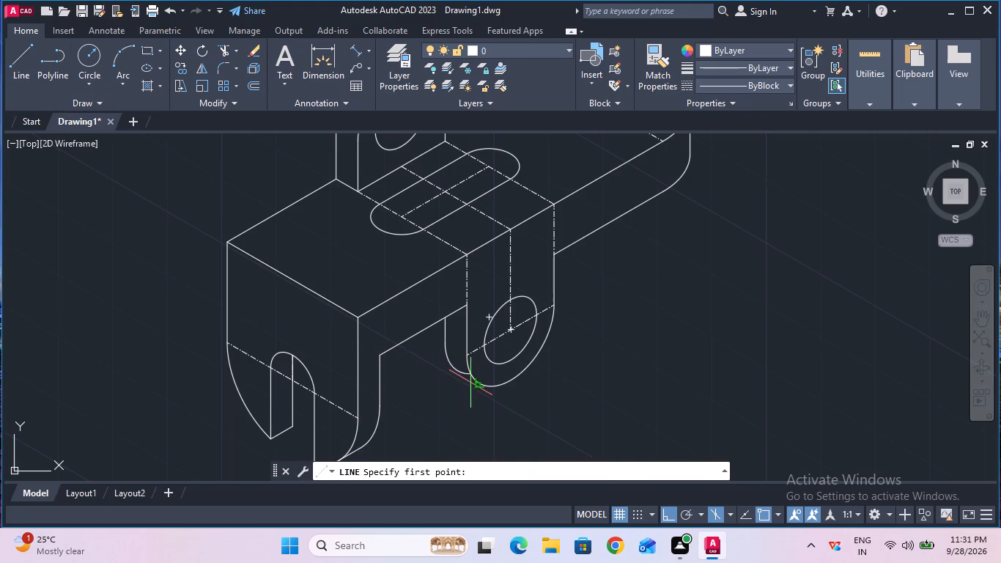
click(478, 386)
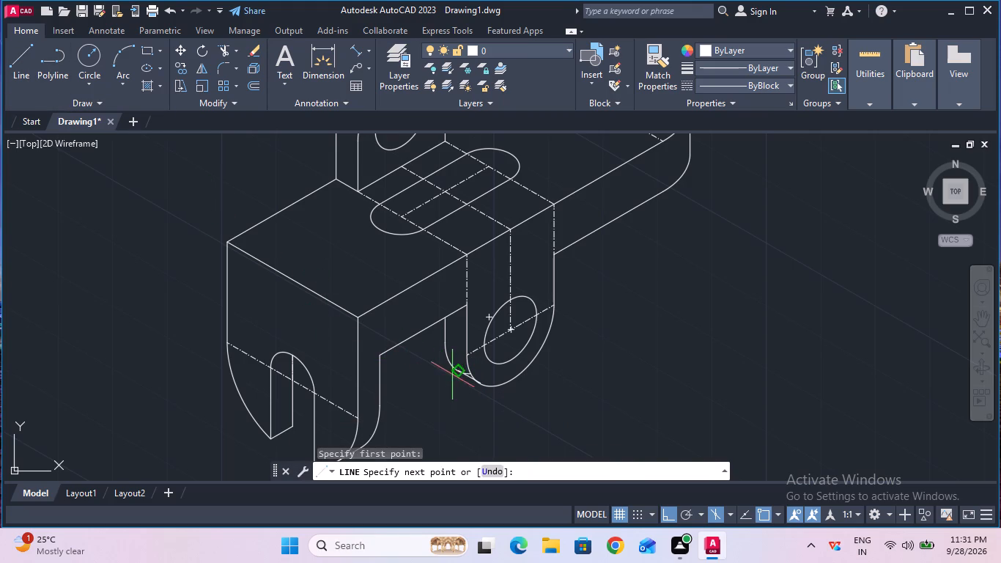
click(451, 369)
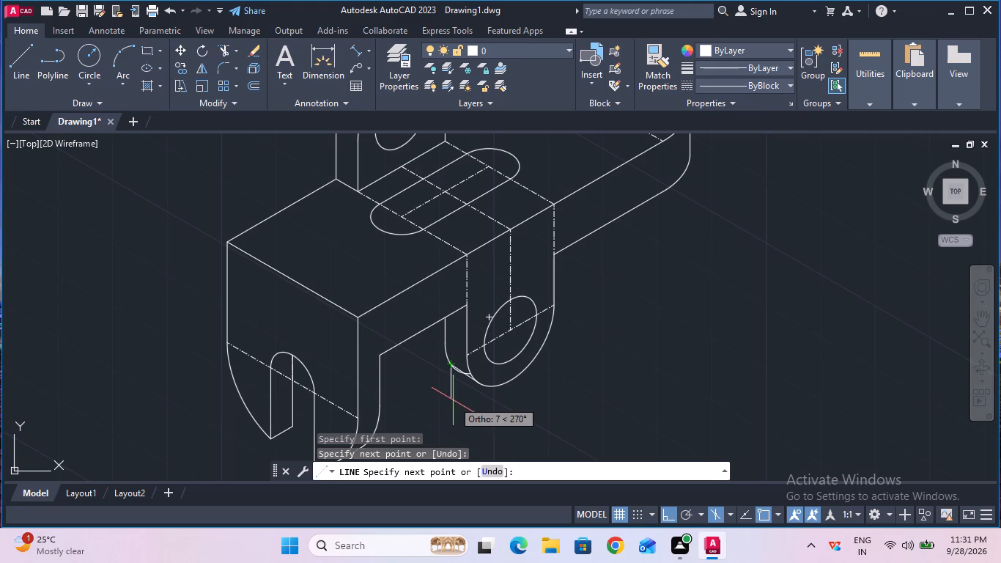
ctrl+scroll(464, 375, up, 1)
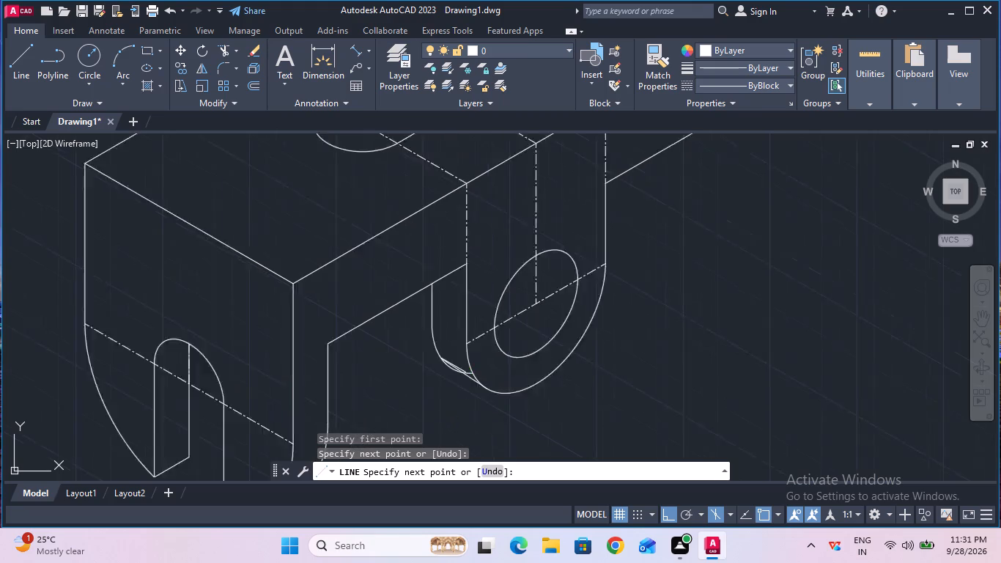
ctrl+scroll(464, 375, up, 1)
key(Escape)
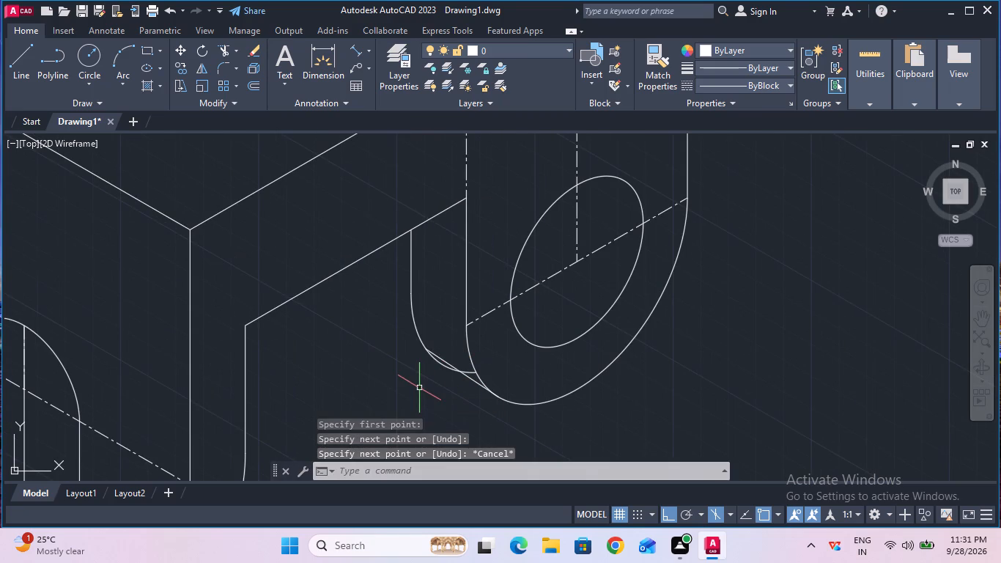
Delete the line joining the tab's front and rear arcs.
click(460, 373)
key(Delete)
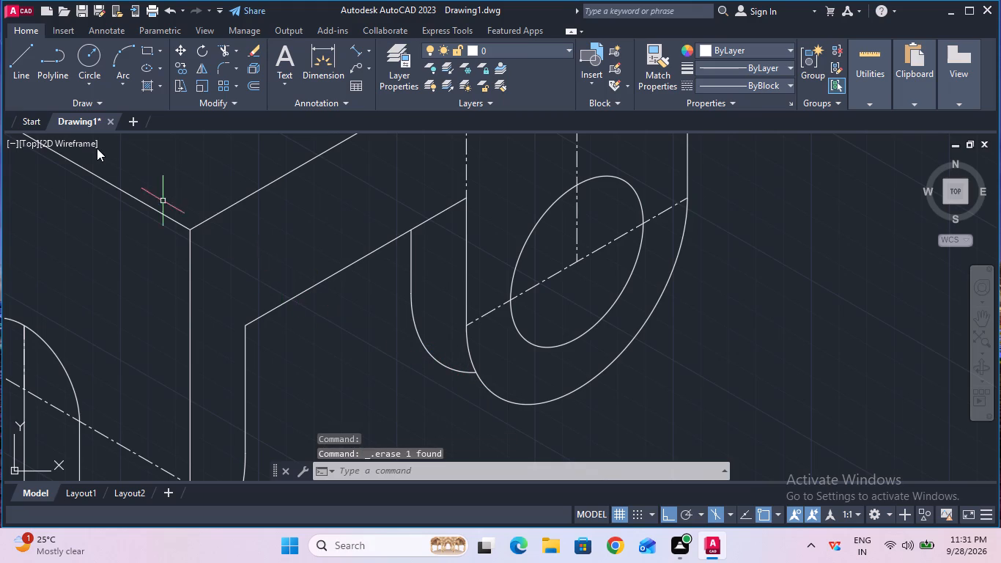
Draw a tangent-like line joining the front and rear arcs at the downward tab's lower rounded end.
click(29, 77)
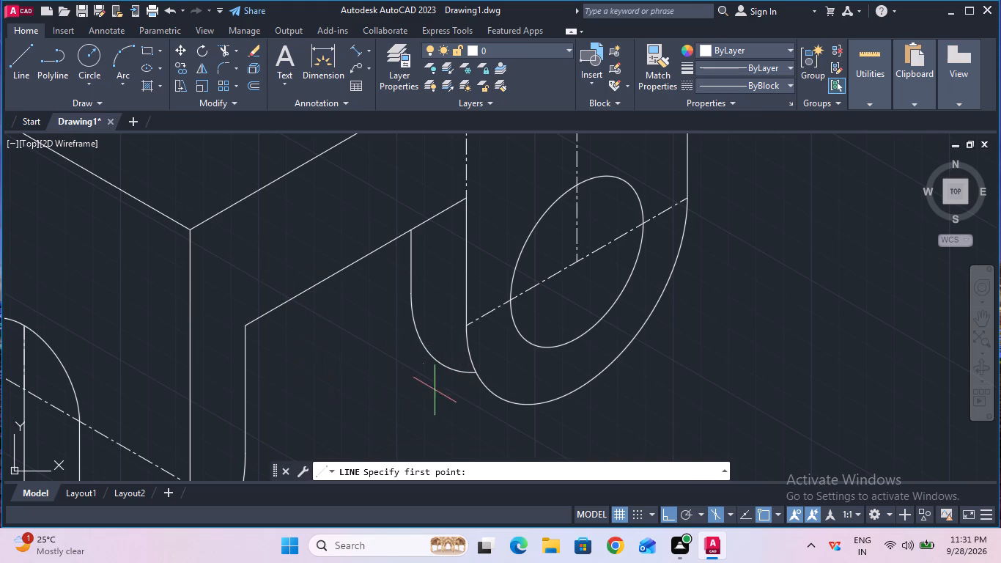
click(500, 400)
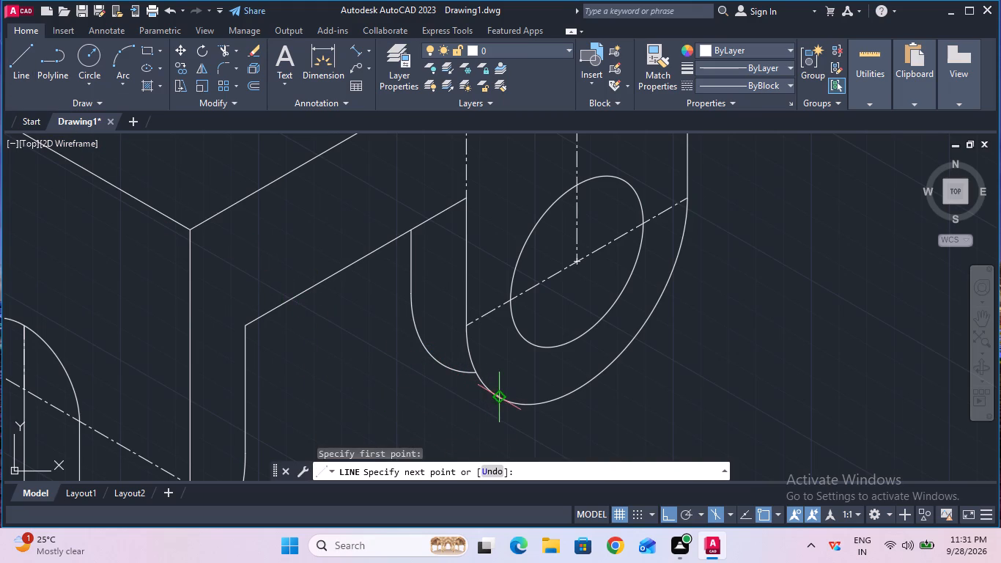
click(443, 369)
key(Escape)
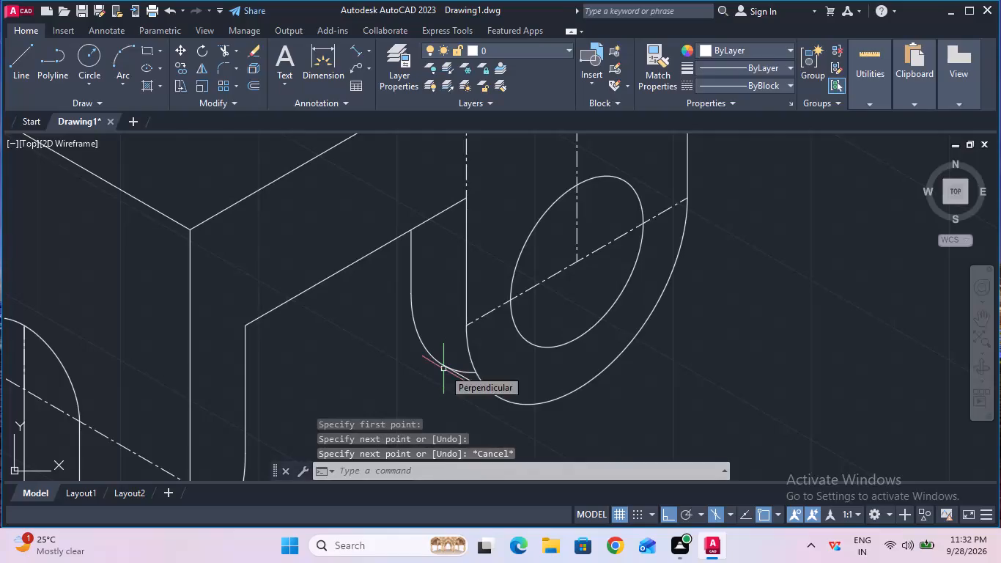
Trim the leftover piece of the tab's rear arc between the new joining line and the front arc.
click(226, 53)
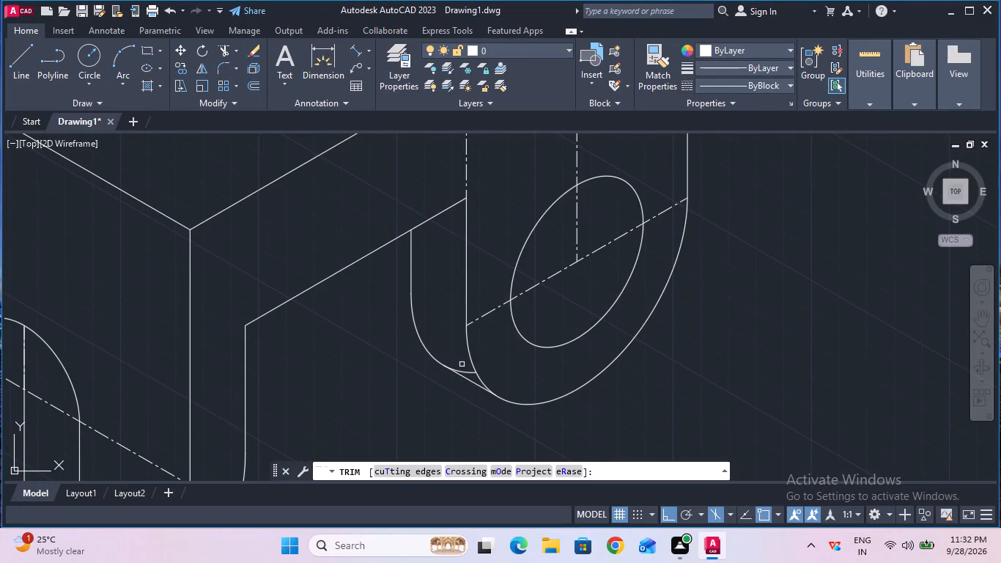
click(467, 371)
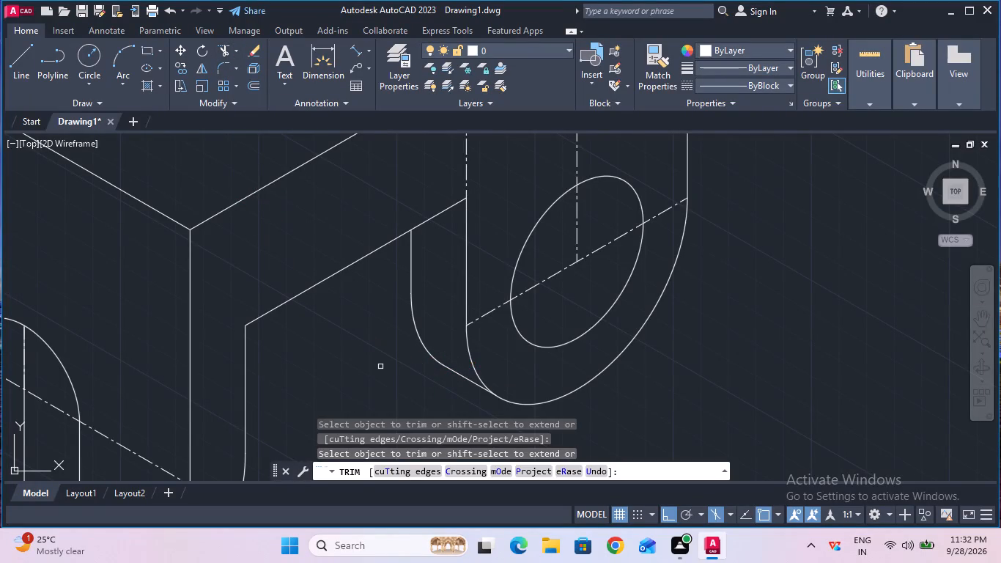
key(Escape)
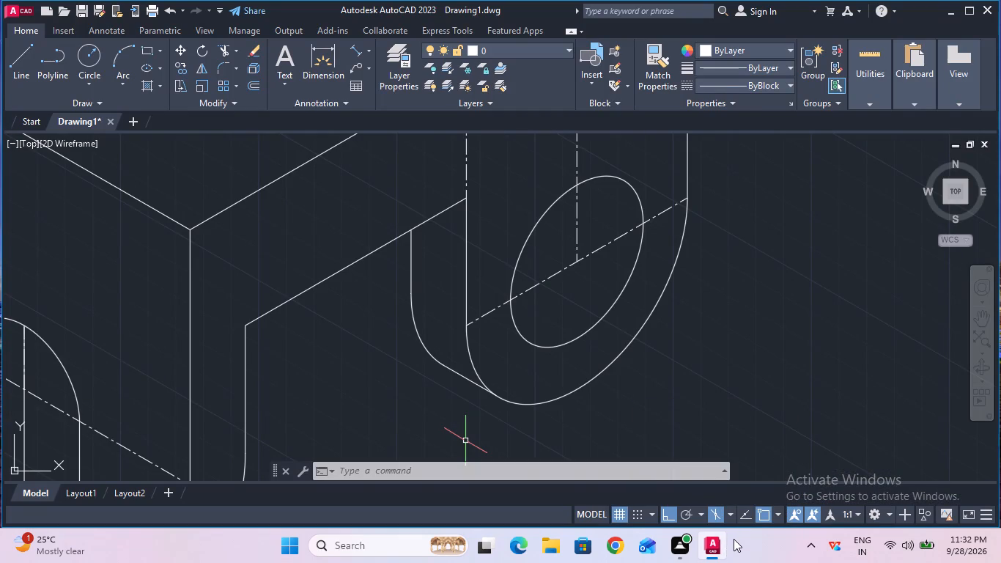
Copy the downward tab's hole circle 5 mm backward from its centre along the 150° isometric axis.
click(184, 72)
click(527, 238)
key(Return)
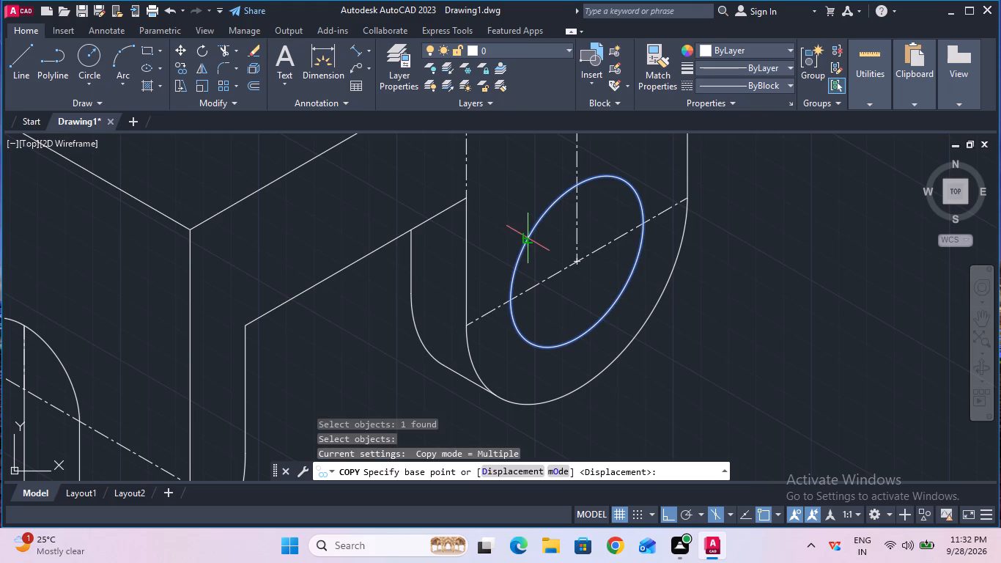
click(575, 262)
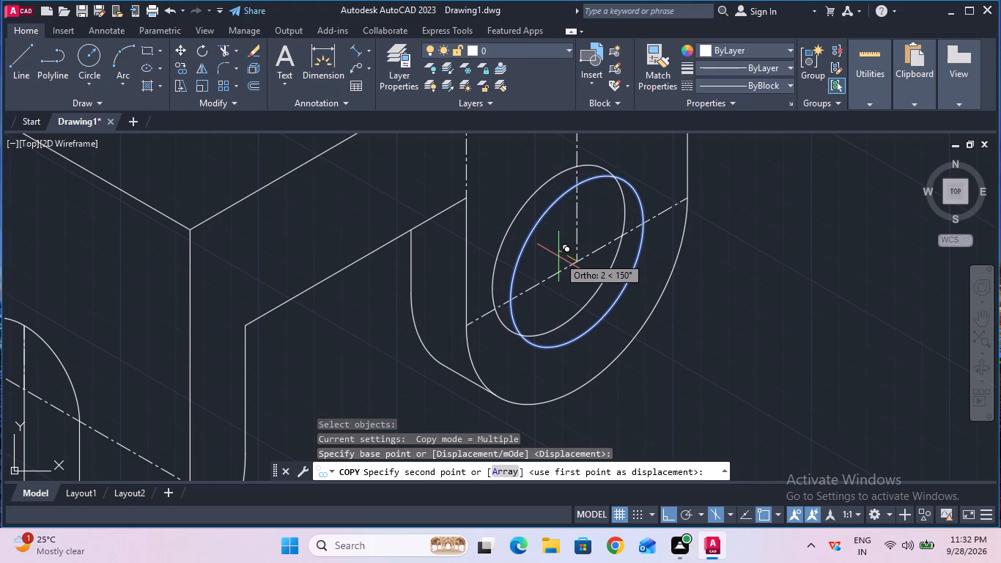
key(5)
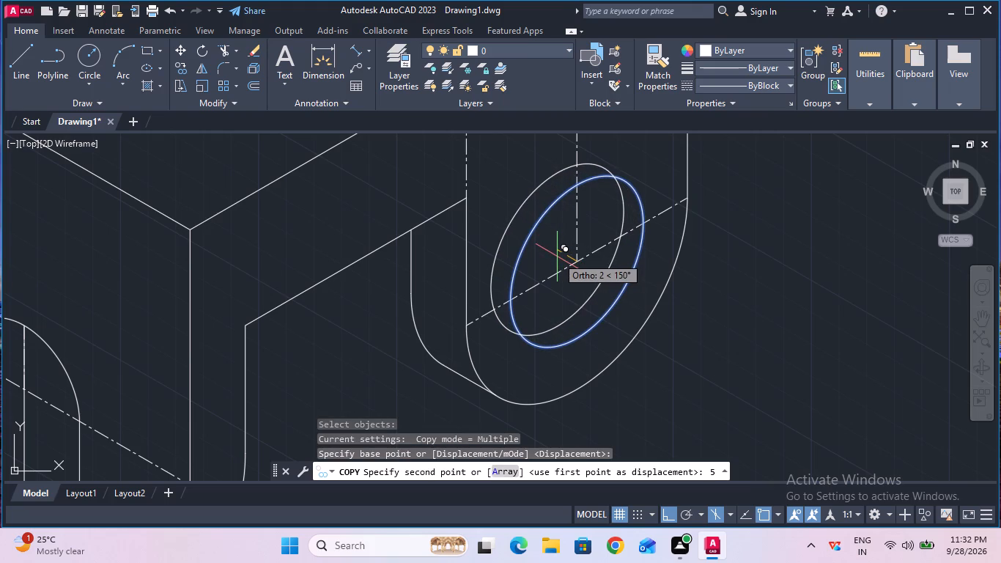
key(Return)
key(Escape)
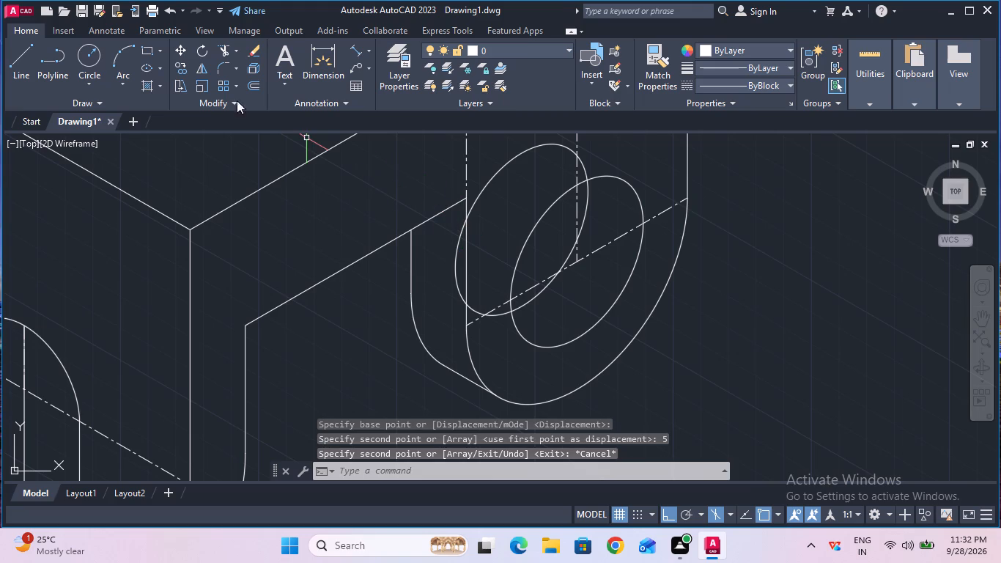
Trim the copied hole circle outside the front hole, keeping only the rear edge seen through the opening.
click(222, 46)
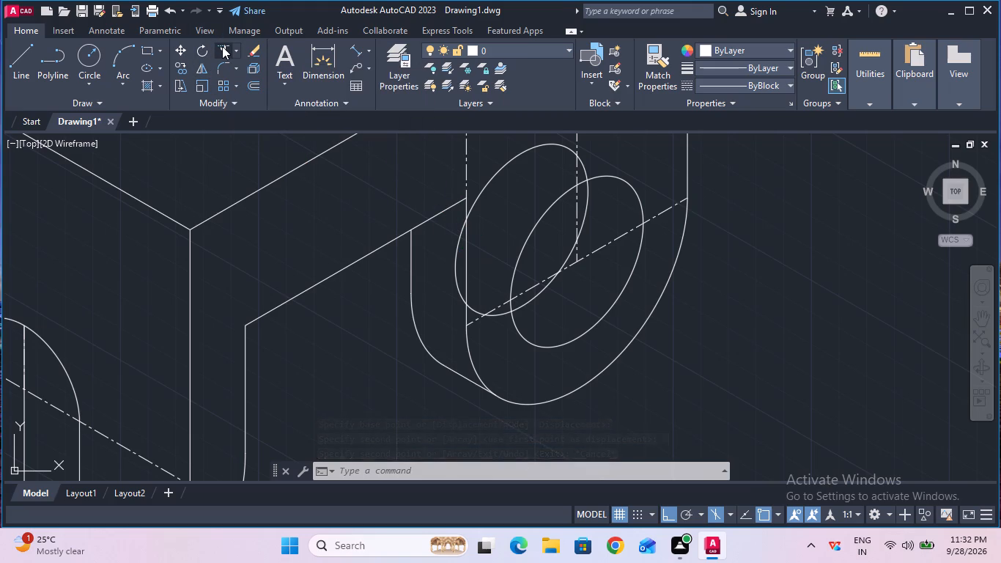
click(455, 268)
click(472, 310)
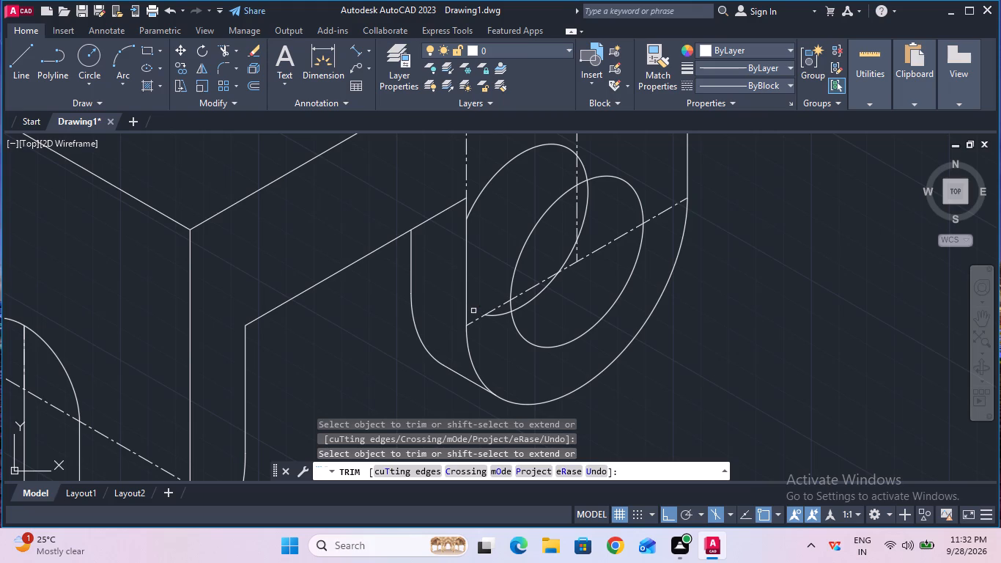
click(498, 316)
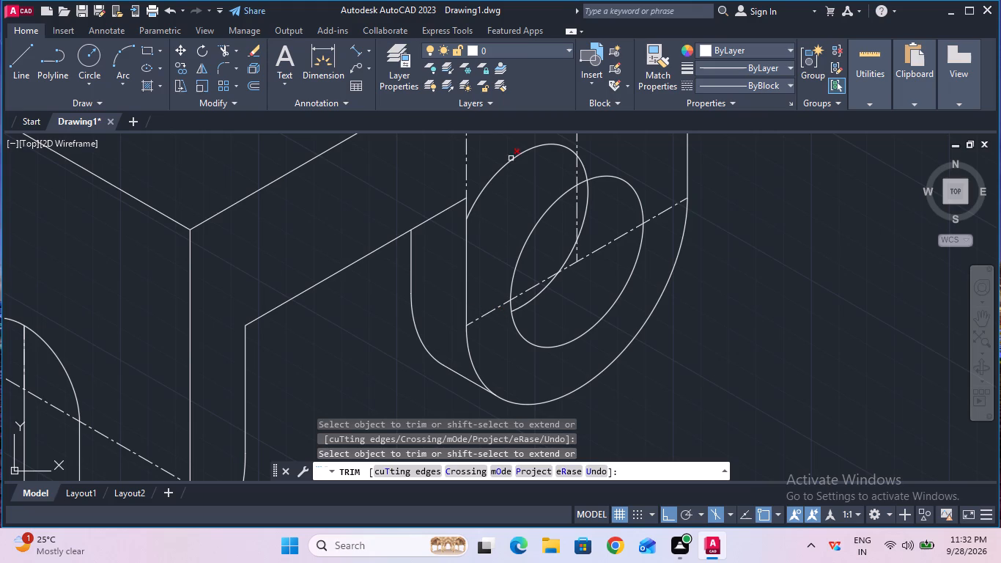
click(511, 161)
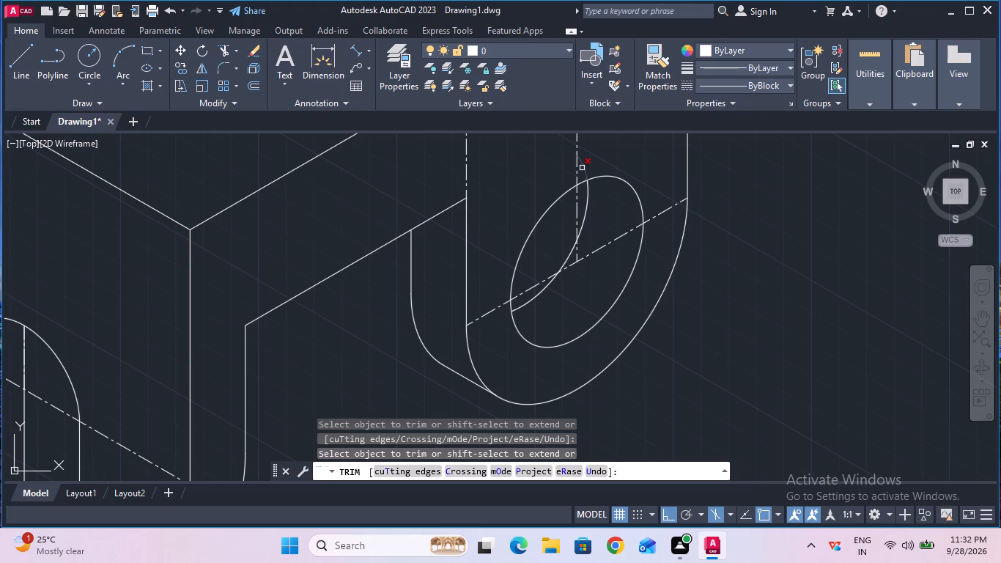
click(582, 168)
ctrl+scroll(621, 164, down, 2)
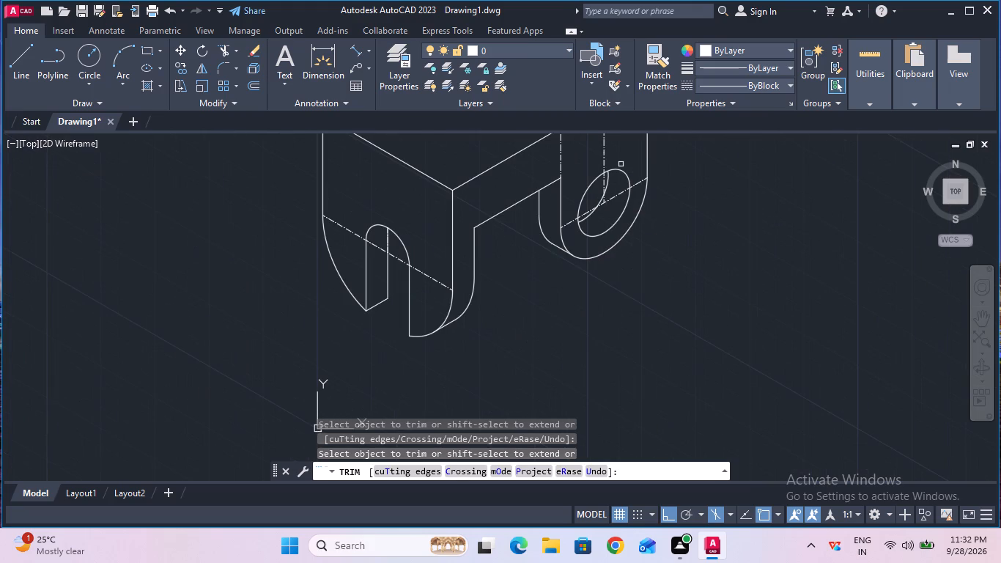
key(Escape)
Select the entire isometric drawing and join its objects with the Join command.
ctrl+scroll(657, 195, down, 1)
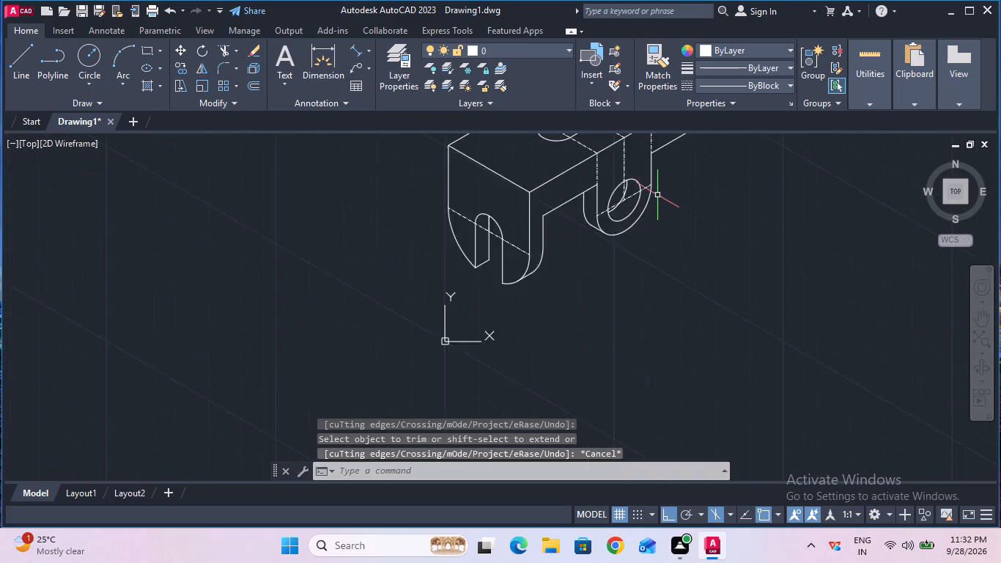
ctrl+scroll(657, 195, down, 2)
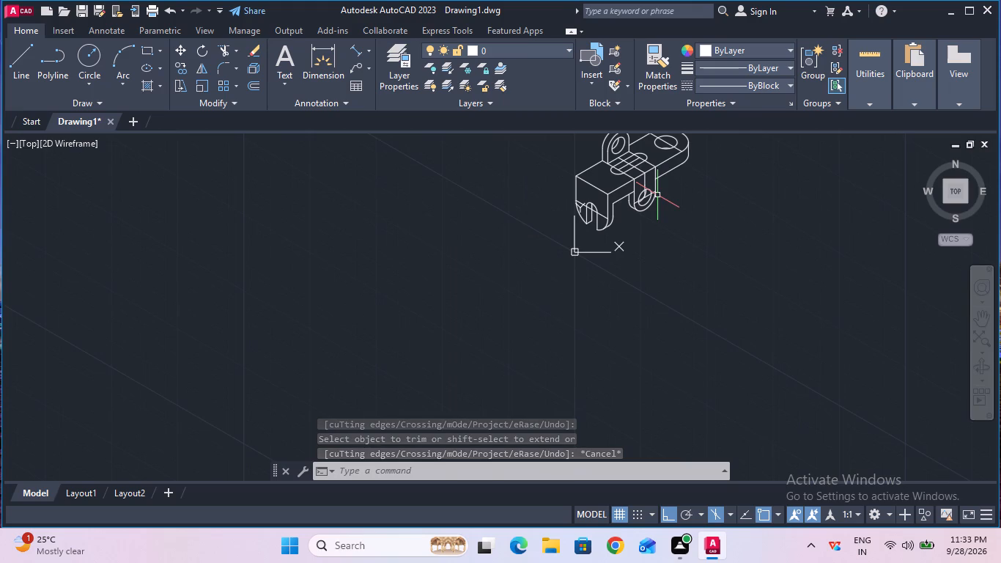
click(987, 320)
drag(834, 221, 830, 289)
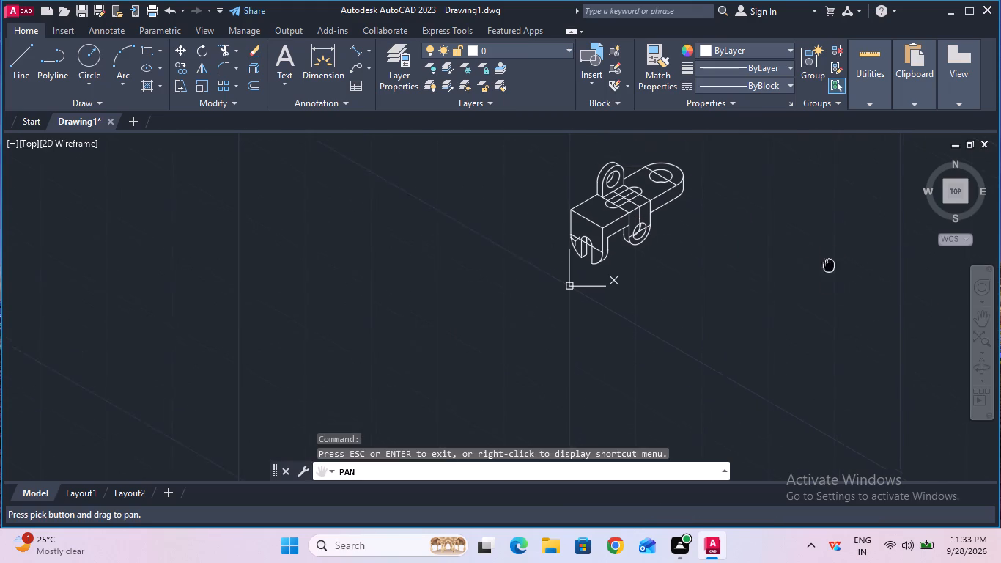
drag(830, 289, 837, 333)
ctrl+scroll(722, 320, up, 2)
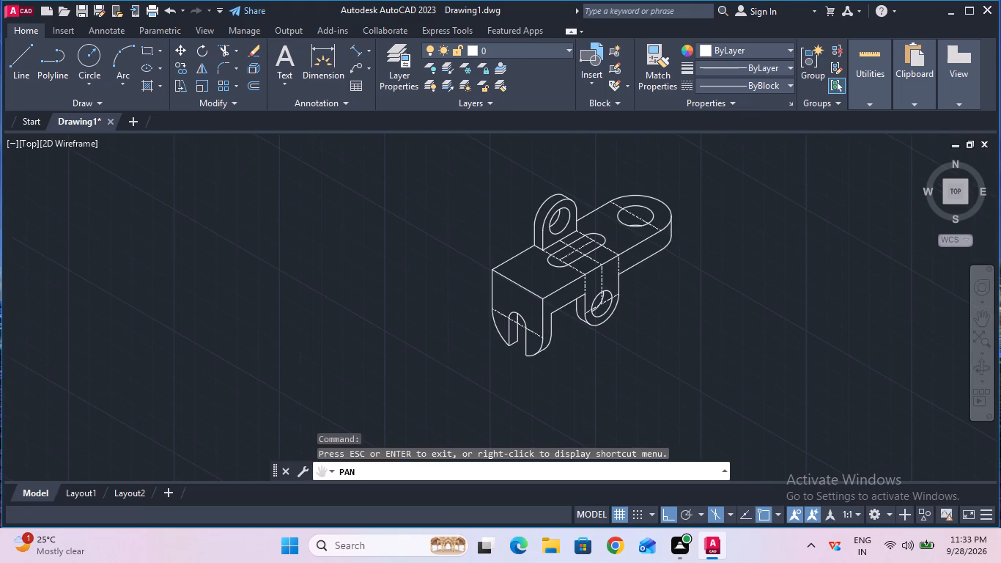
ctrl+scroll(722, 320, down, 2)
key(Escape)
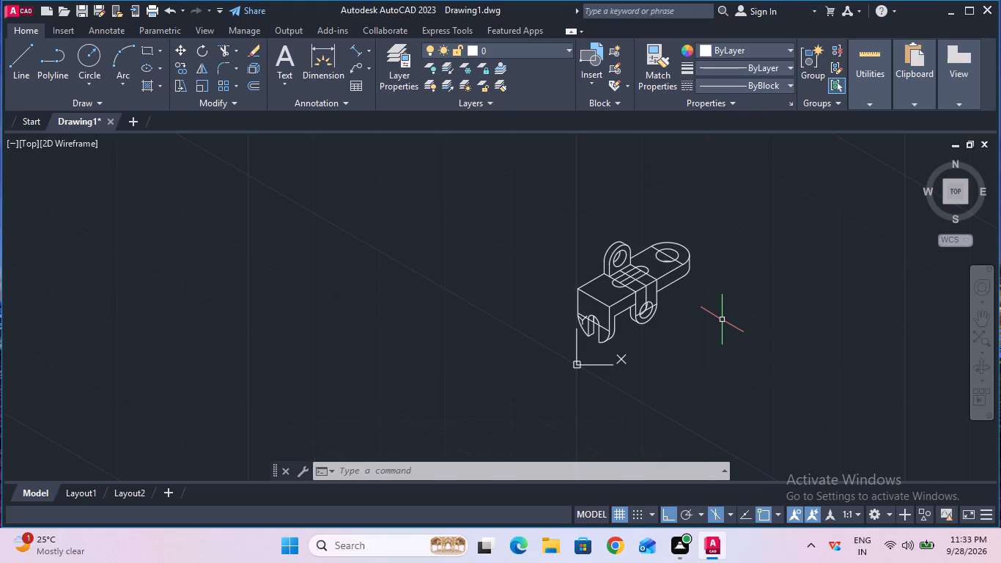
click(435, 184)
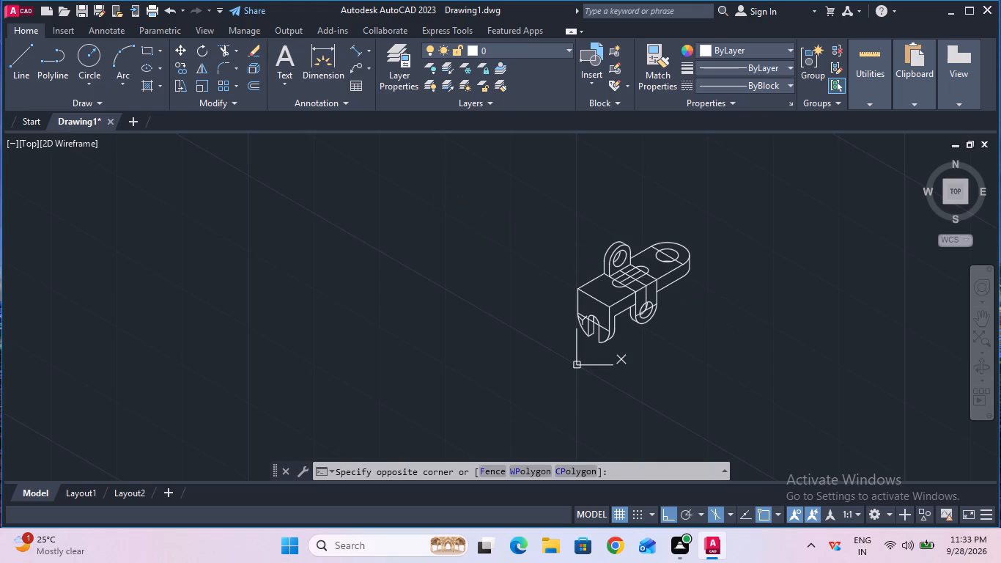
click(745, 378)
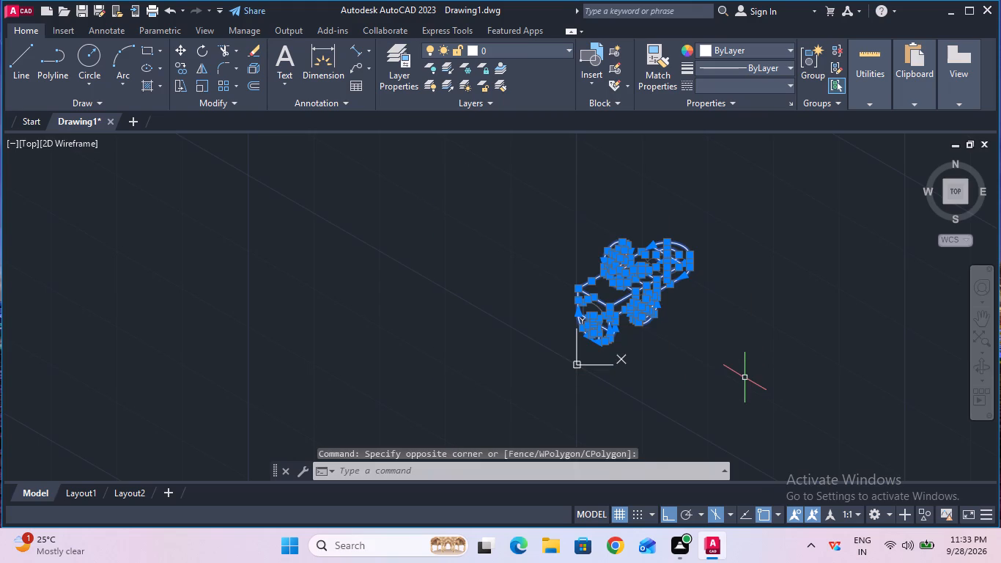
text(join)
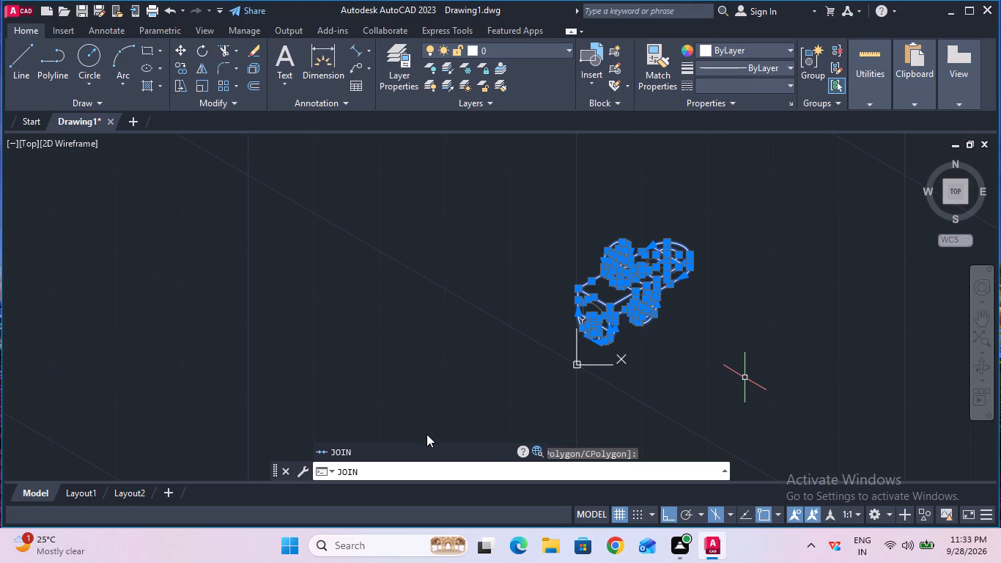
click(426, 444)
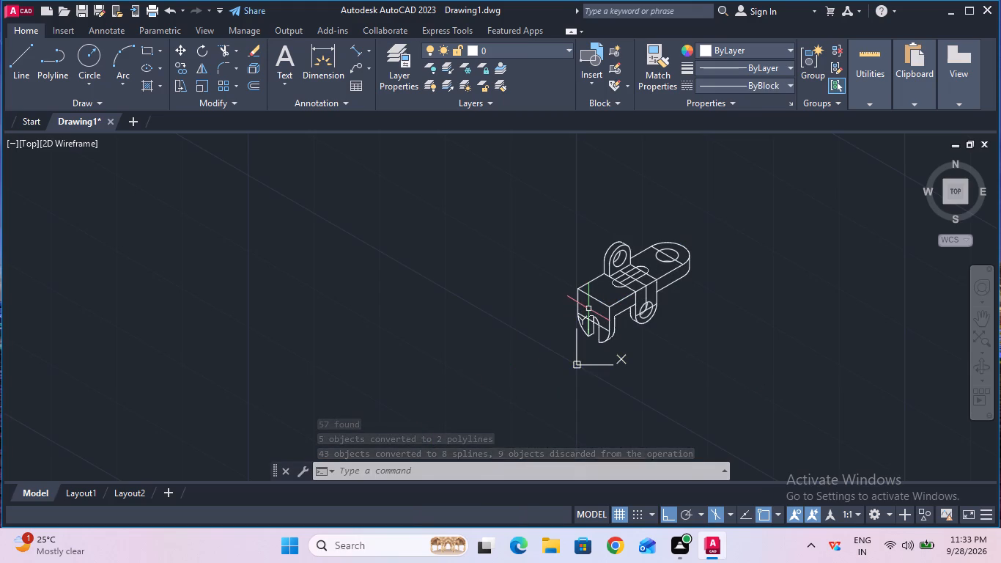
Save the drawing in the Documents folder as "Slotted Connection Link" in AutoCAD 2018 Drawing format.
ctrl+scroll(588, 309, up, 3)
ctrl+scroll(588, 309, down, 1)
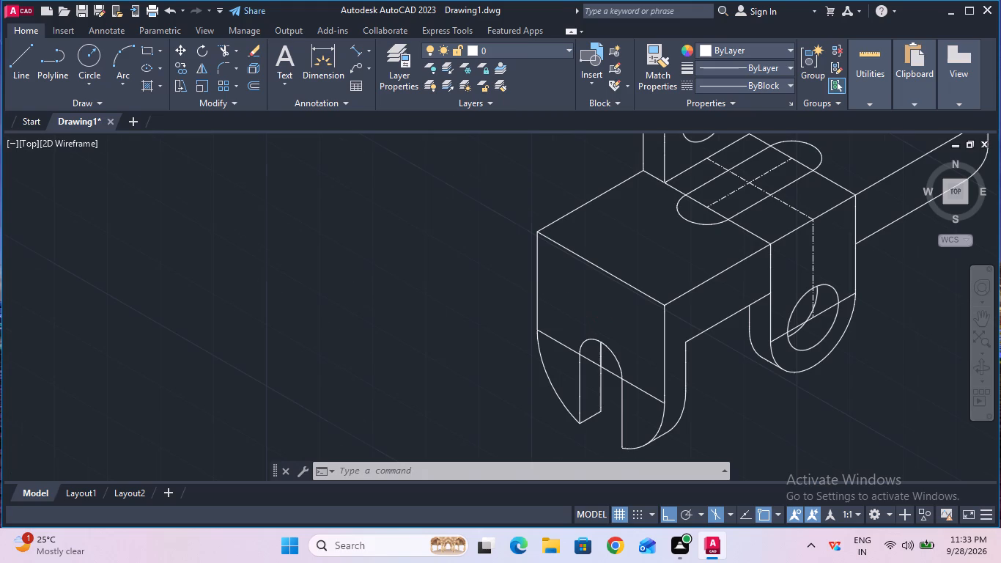
ctrl+scroll(588, 309, down, 1)
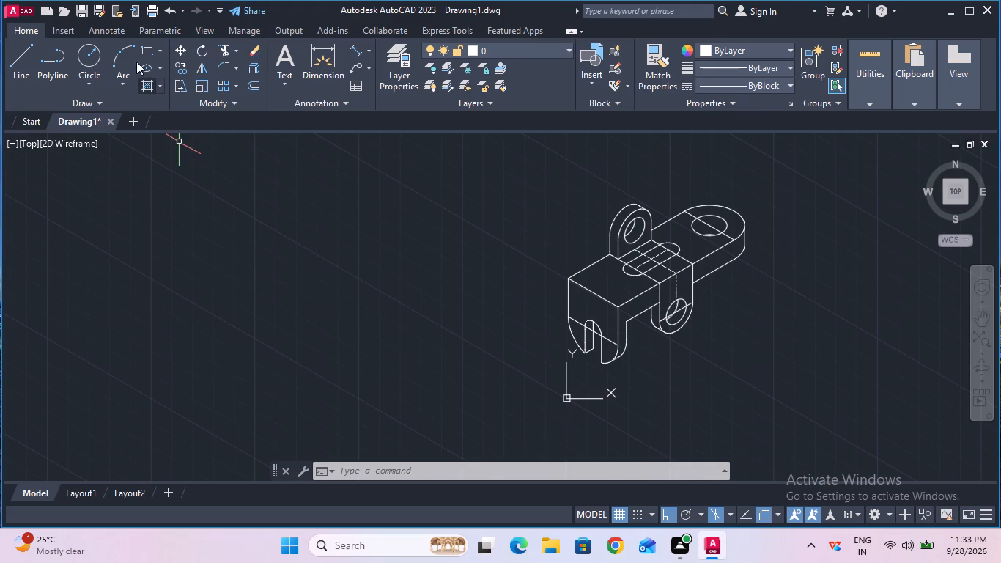
click(87, 12)
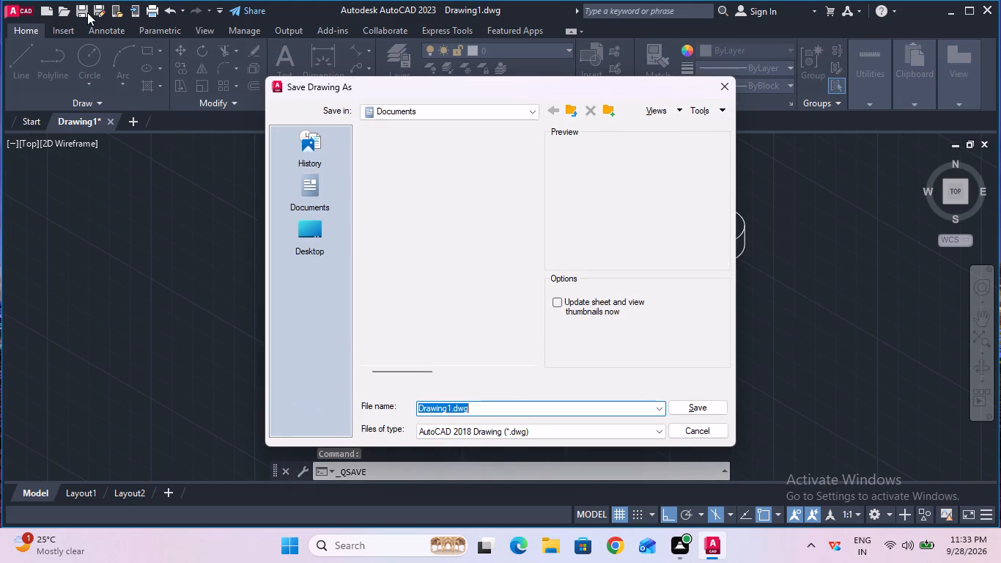
click(488, 408)
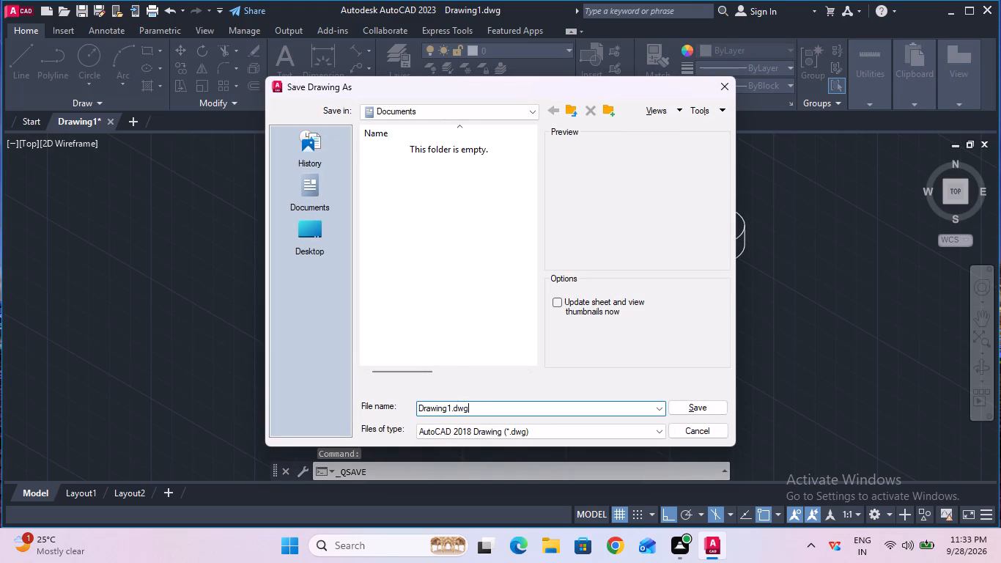
key(BackSpace)
key(BackSpace)
key(BackSpace)
key(BackSpace)
key(BackSpace)
key(BackSpace)
key(BackSpace)
key(BackSpace)
key(BackSpace)
key(BackSpace)
key(BackSpace)
key(BackSpace)
key(BackSpace)
key(BackSpace)
key(BackSpace)
key(BackSpace)
key(BackSpace)
key(BackSpace)
key(BackSpace)
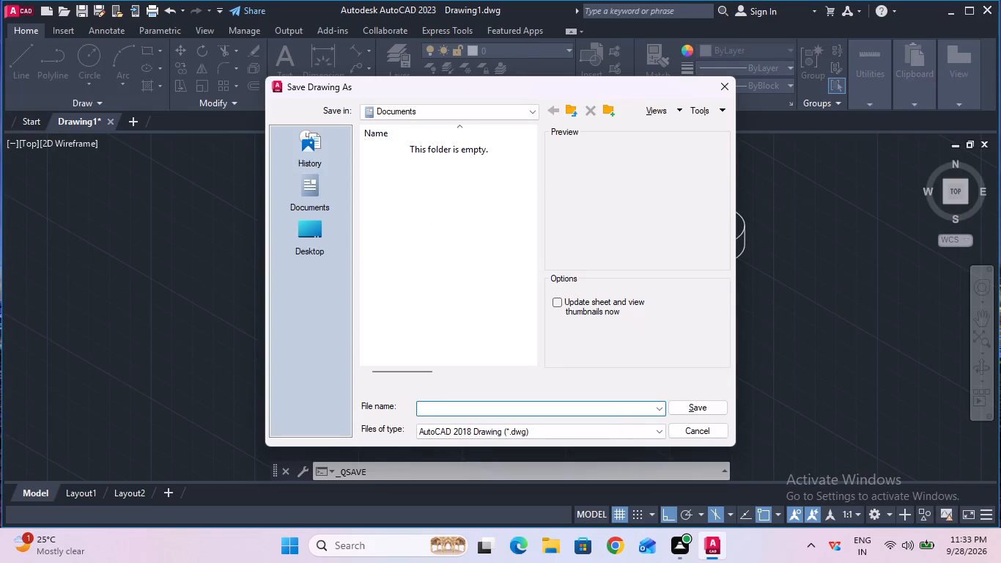
key(s)
text(lotted)
key(space)
key(c)
text(onnection)
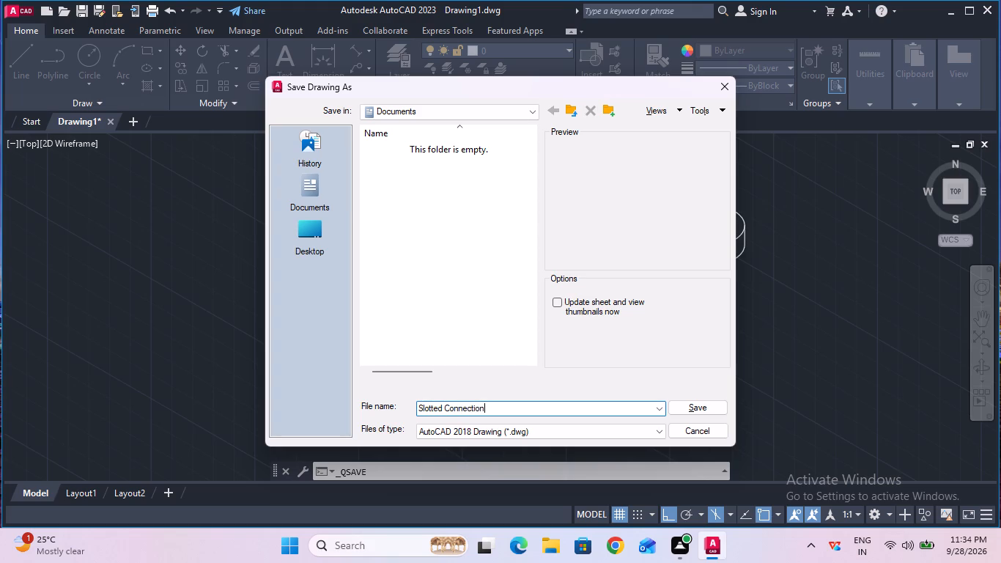
key(space)
text(ink)
double_click(699, 408)
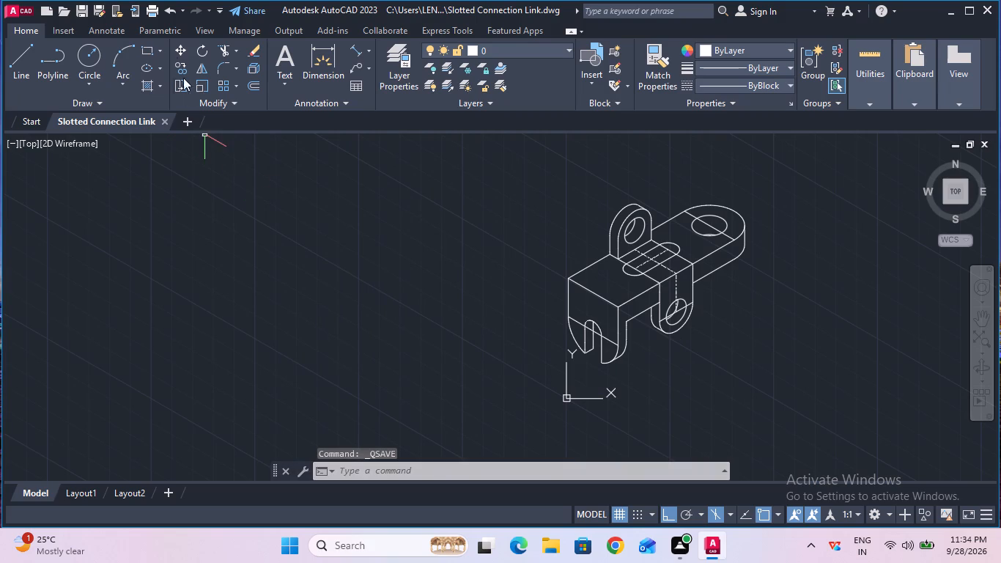
Set up a centred plot on ISO A4 (297 x 210 mm) paper, with a window around the whole isometric view as plot area.
click(156, 17)
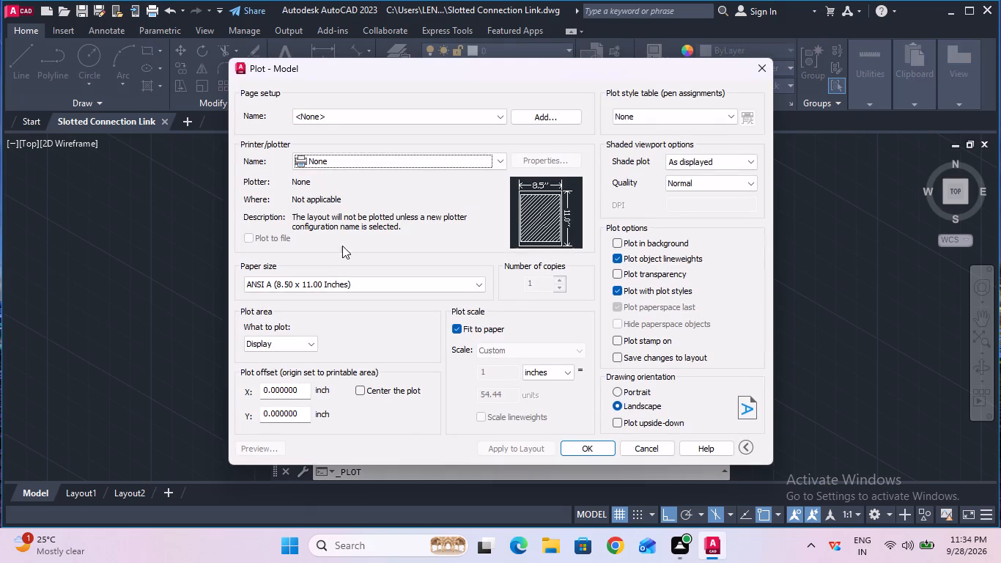
click(364, 281)
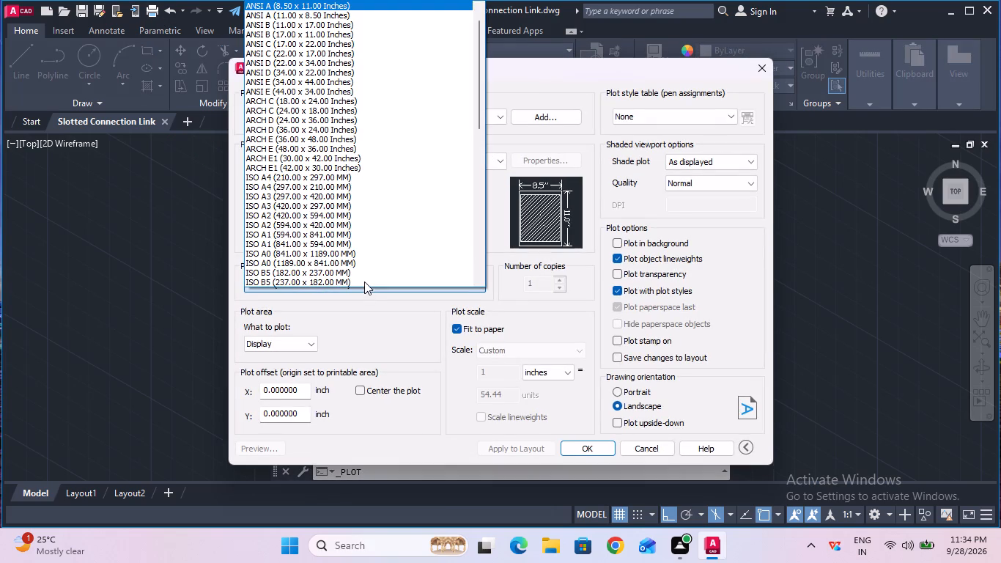
click(380, 187)
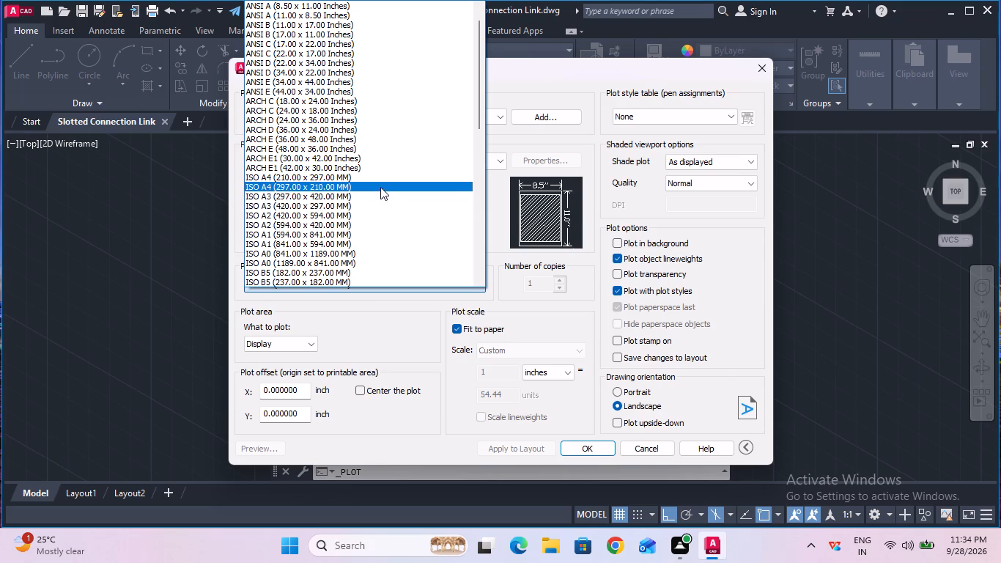
click(356, 386)
click(311, 345)
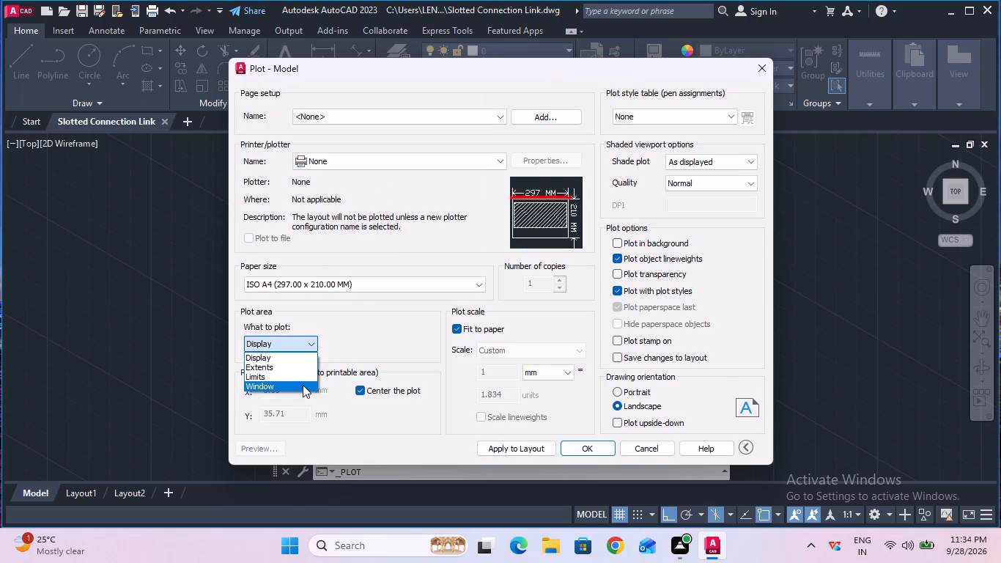
click(303, 386)
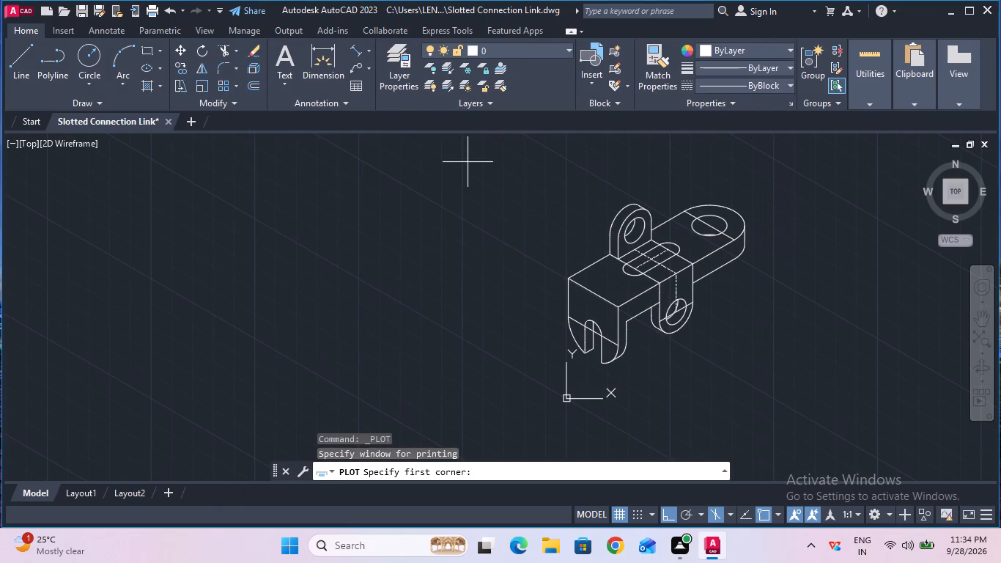
click(467, 150)
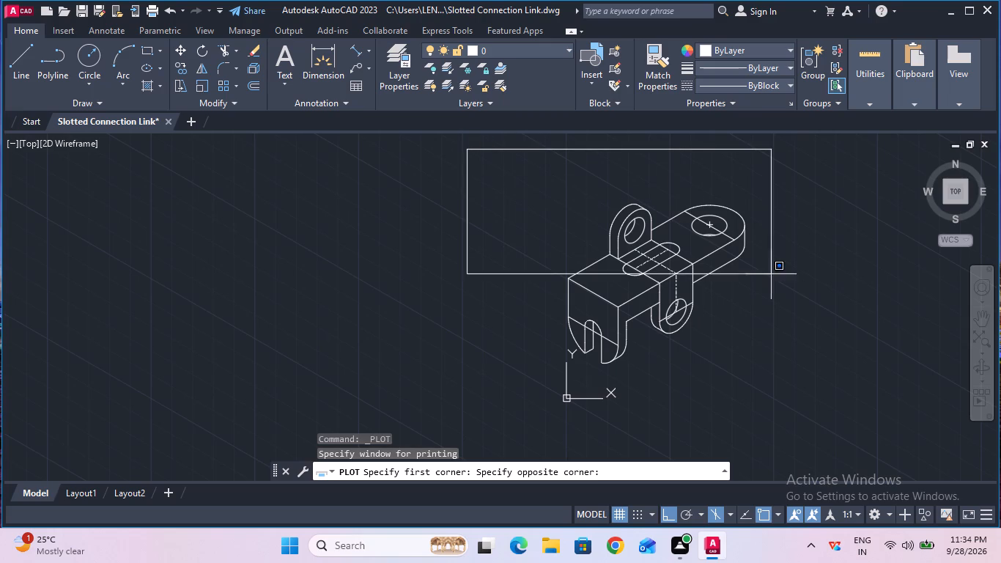
click(792, 397)
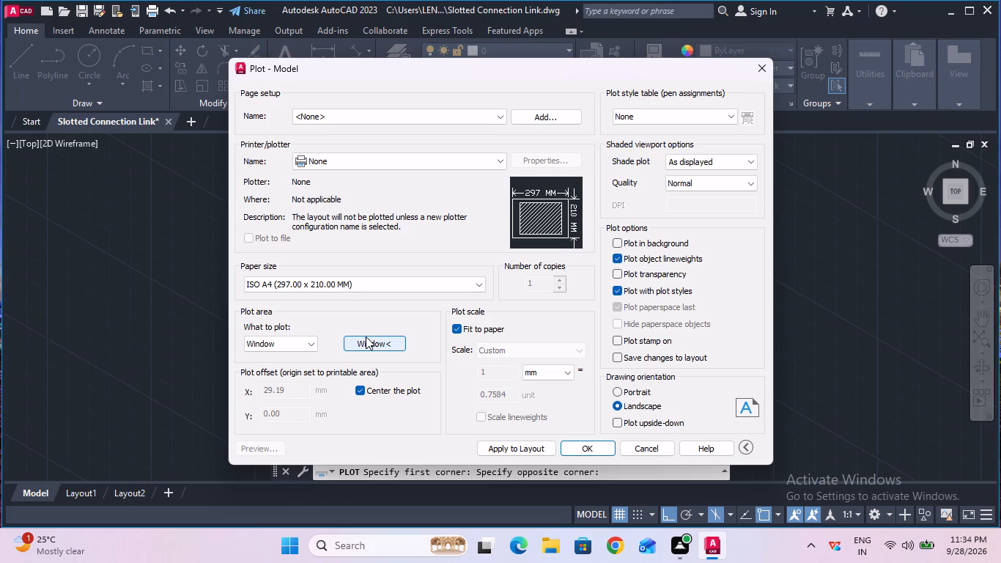
Plot with DWG To PDF.pc3 to "Slotted Connection Link-Model.pdf" in the Documents folder and close the opened PDF.
double_click(410, 160)
click(410, 158)
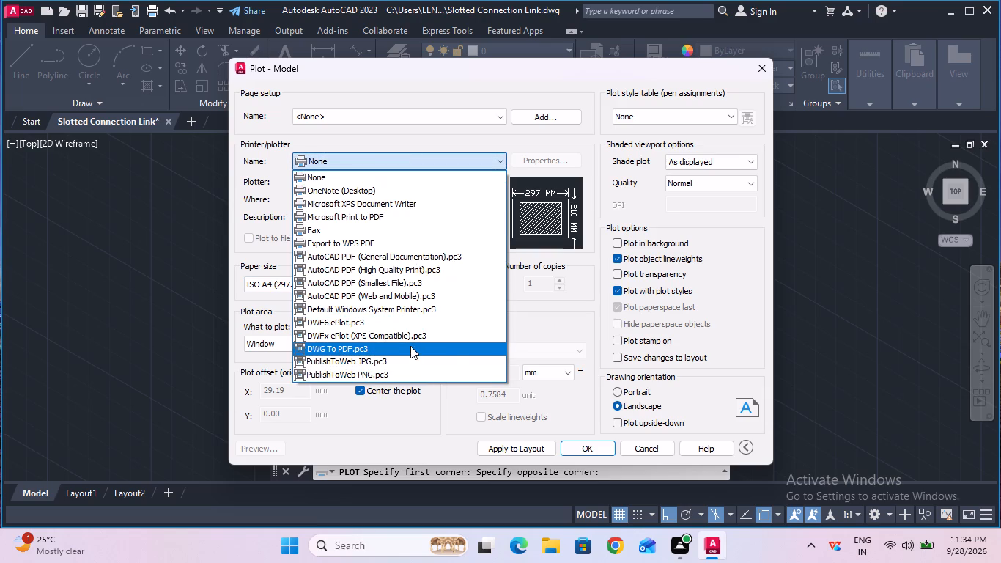
click(410, 346)
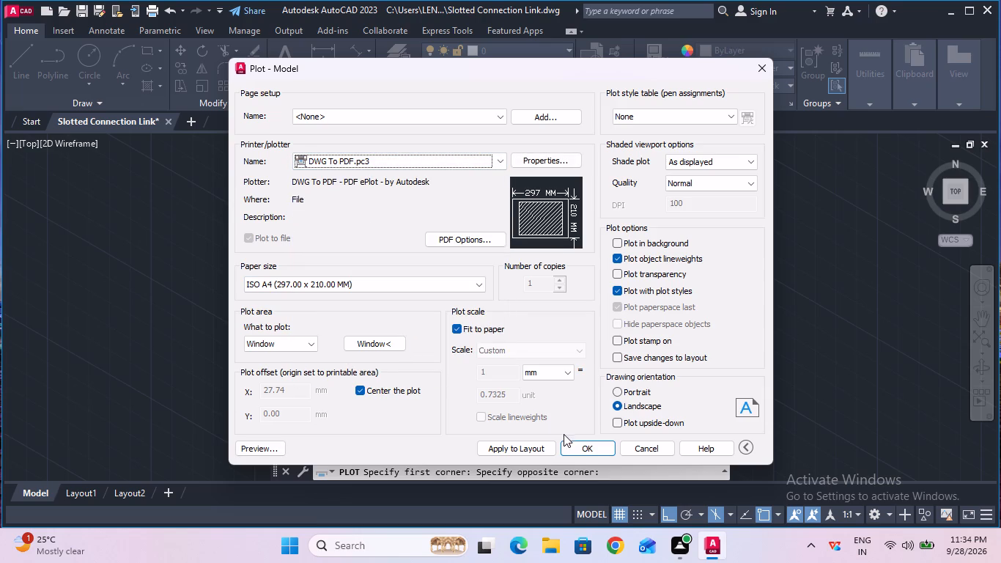
click(579, 448)
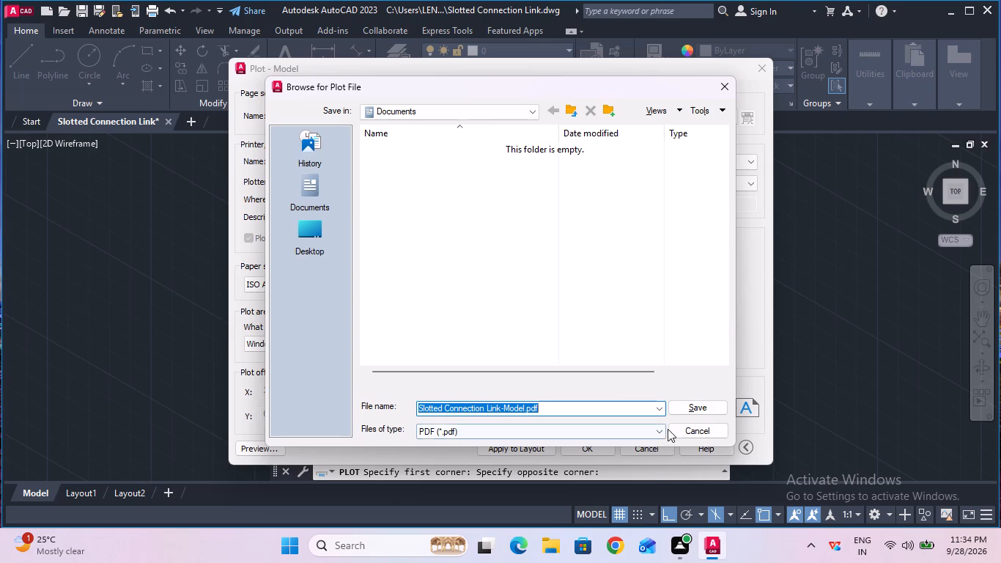
click(697, 413)
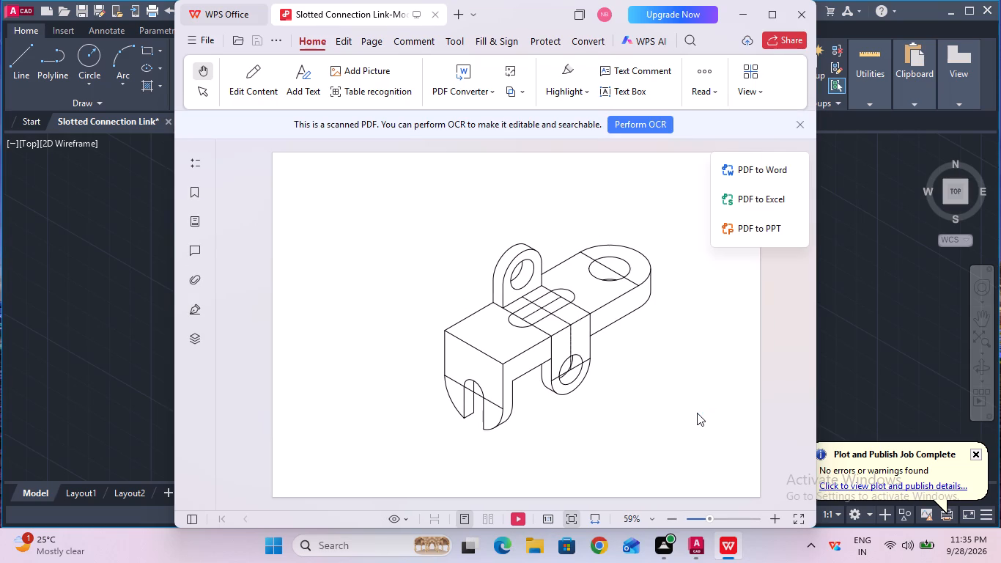
click(791, 21)
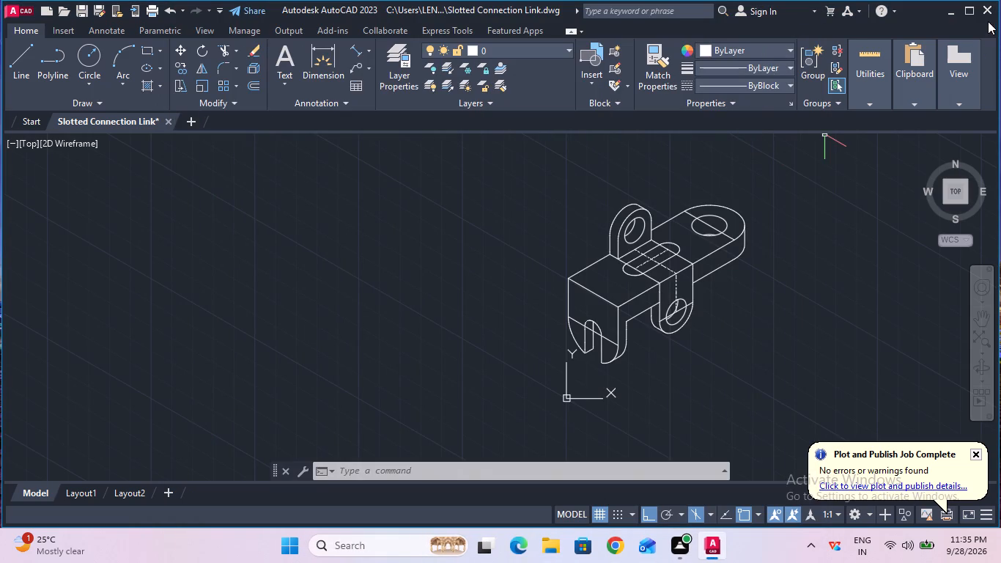
Exit AutoCAD, saving the changes to the Slotted Connection Link drawing.
click(986, 15)
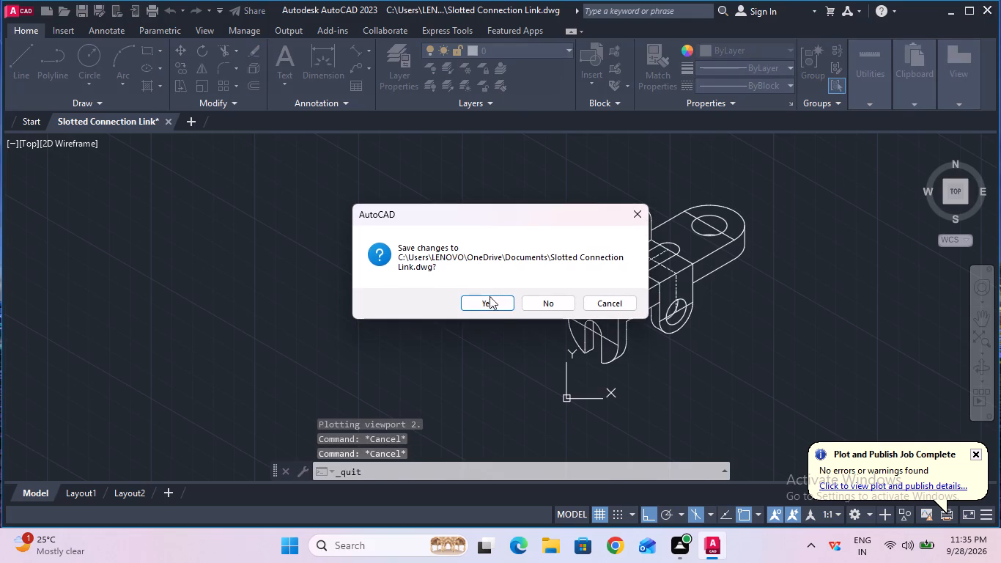
click(489, 299)
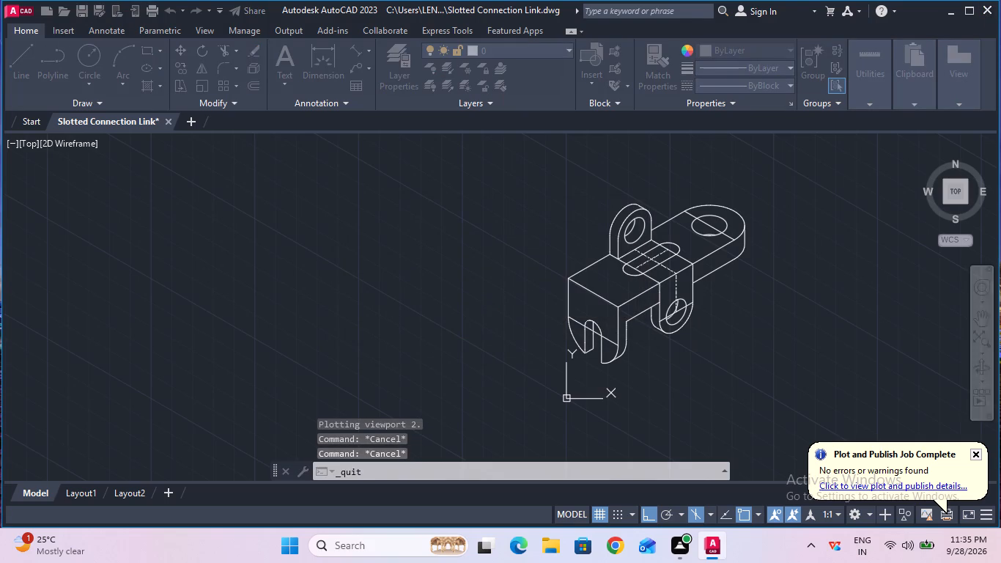